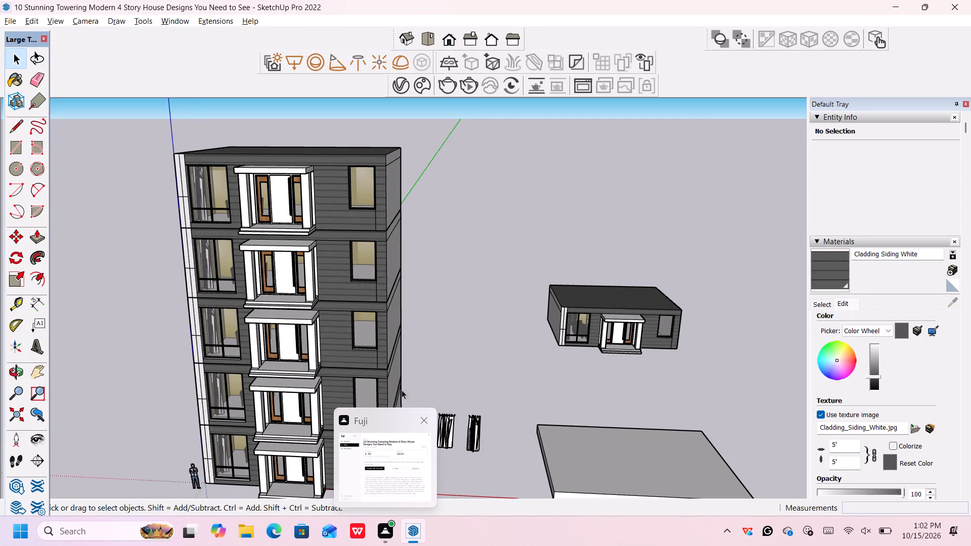
Explode the group forming the second storey from the ground in the five-storey building.
{"action": "middle_click_drag", "start_coordinate": [436, 318], "coordinate": [499, 289]}
{"action": "scroll", "coordinate": [449, 420], "scroll_direction": "down", "scroll_amount": 4}
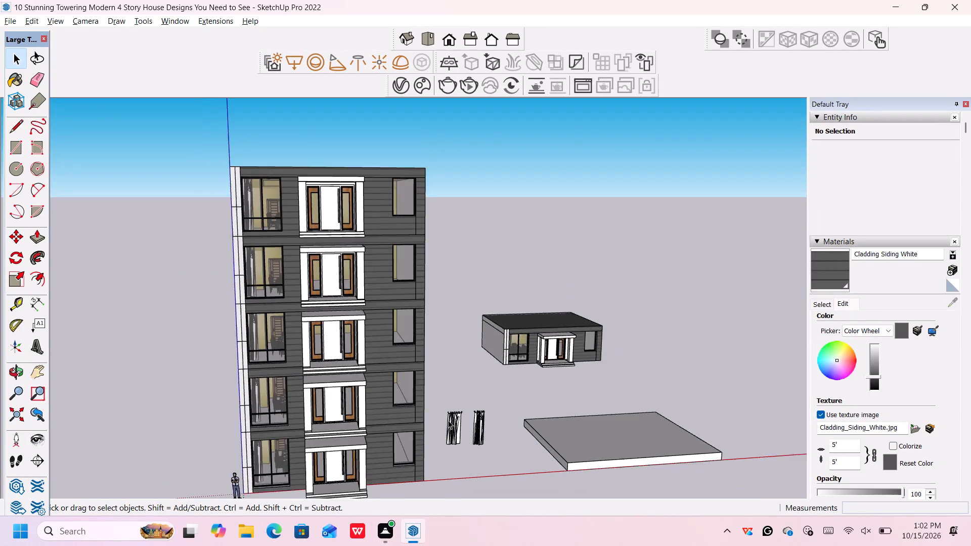
{"action": "scroll", "coordinate": [444, 435], "scroll_direction": "down", "scroll_amount": 1}
{"action": "middle_click_drag", "start_coordinate": [443, 461], "coordinate": [417, 419]}
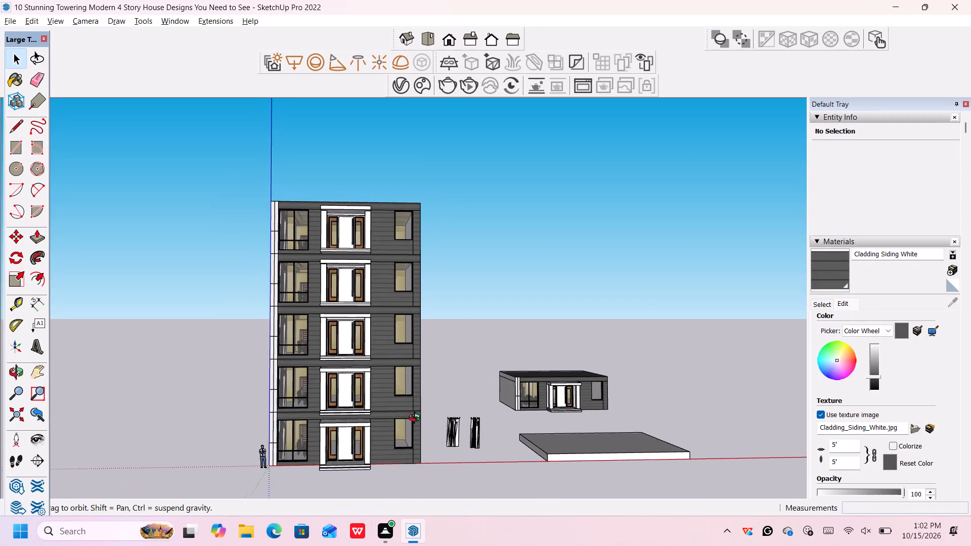
{"action": "middle_click_drag", "start_coordinate": [417, 419], "coordinate": [419, 429]}
{"action": "scroll", "coordinate": [356, 353], "scroll_direction": "up", "scroll_amount": 4}
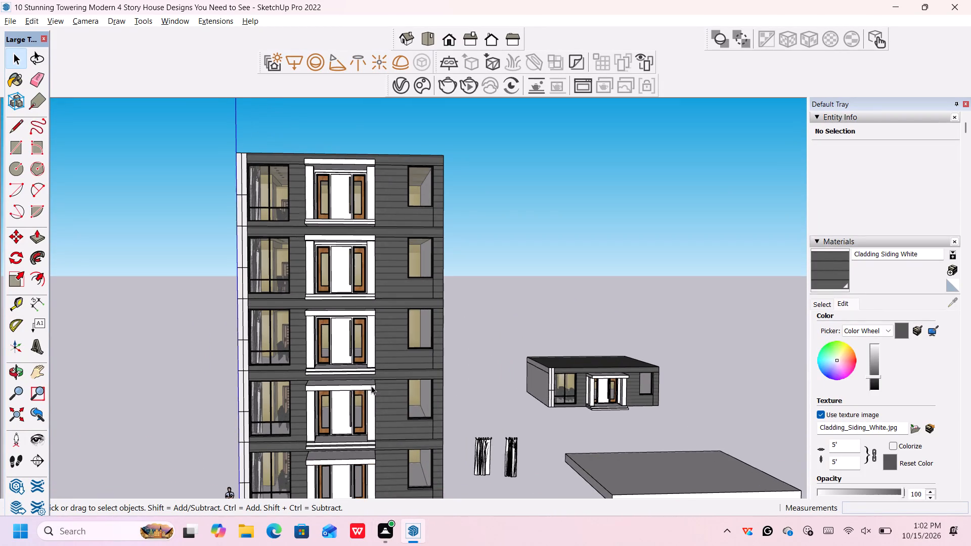
{"action": "left_click", "coordinate": [389, 387]}
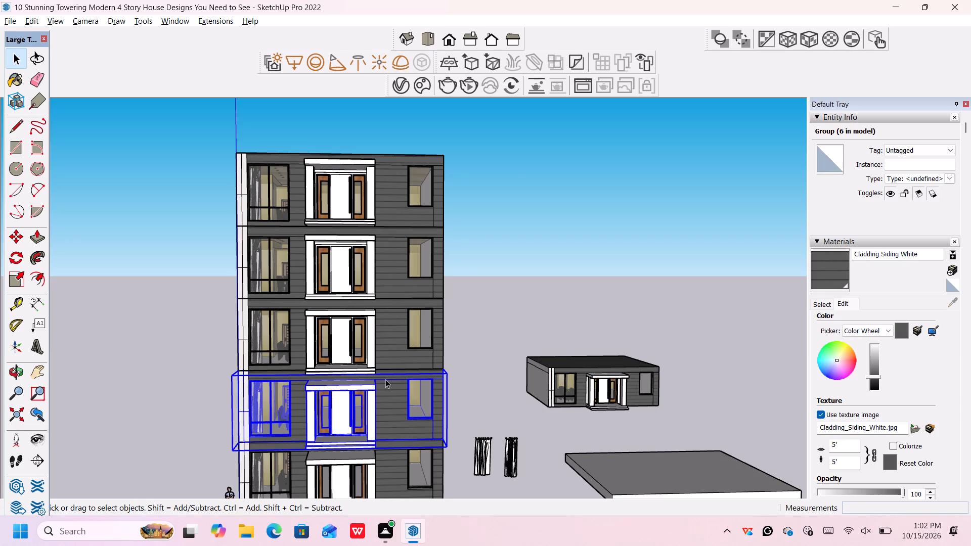
{"action": "right_click", "coordinate": [385, 380]}
{"action": "left_click", "coordinate": [440, 204]}
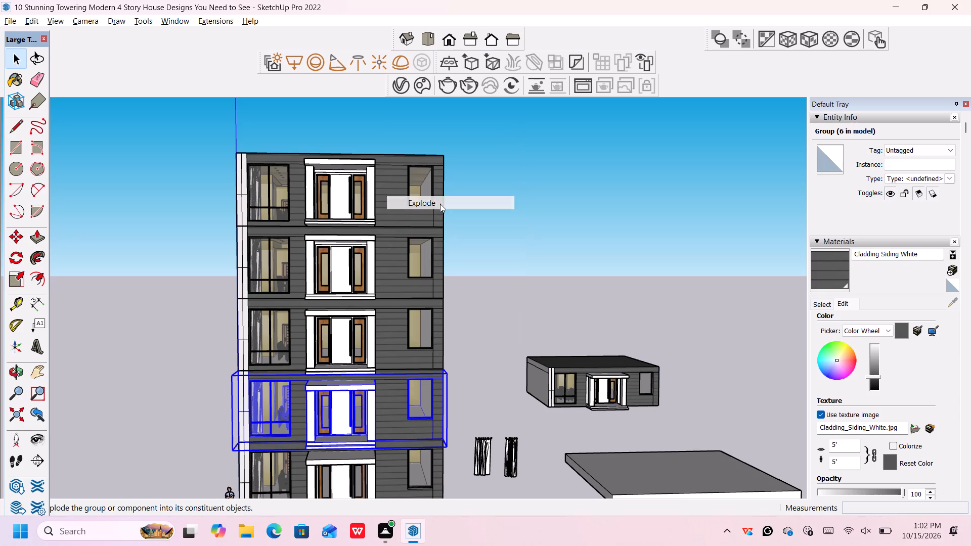
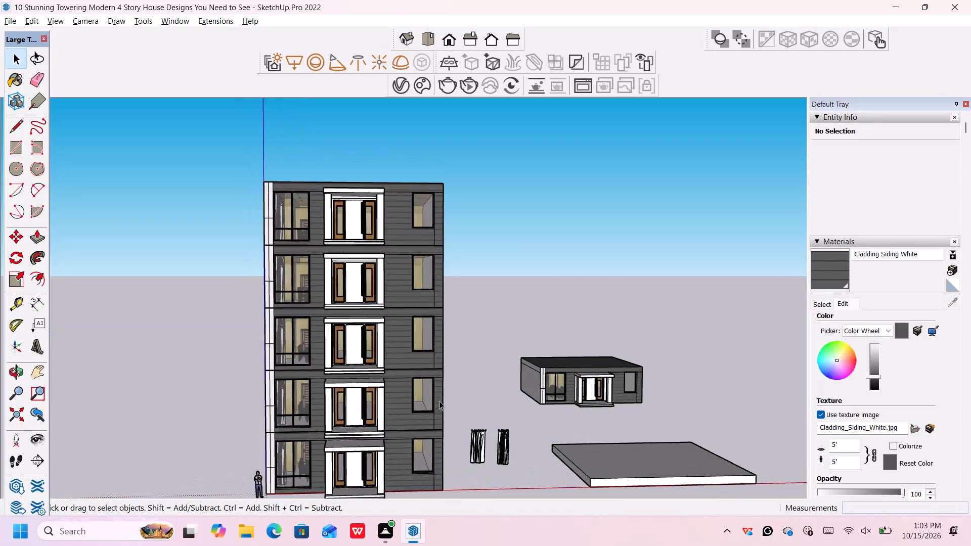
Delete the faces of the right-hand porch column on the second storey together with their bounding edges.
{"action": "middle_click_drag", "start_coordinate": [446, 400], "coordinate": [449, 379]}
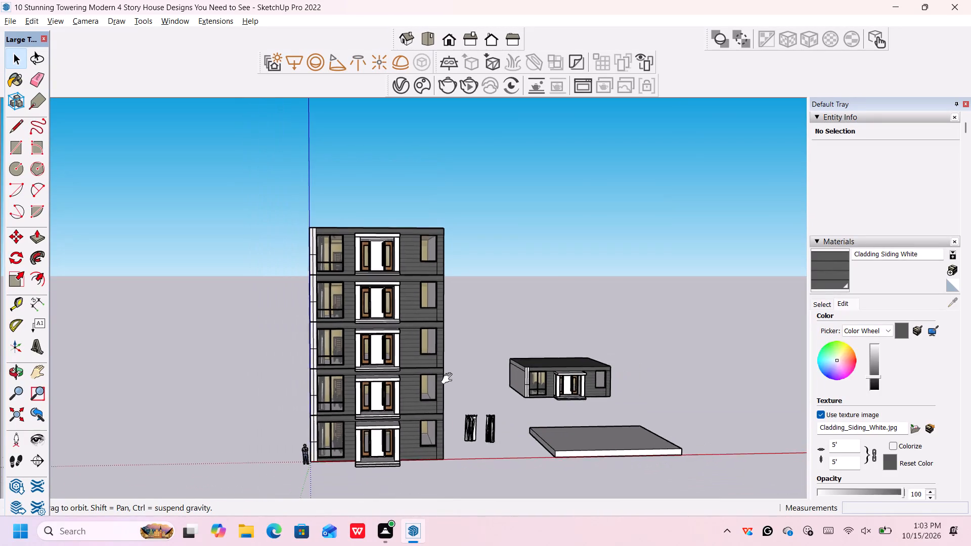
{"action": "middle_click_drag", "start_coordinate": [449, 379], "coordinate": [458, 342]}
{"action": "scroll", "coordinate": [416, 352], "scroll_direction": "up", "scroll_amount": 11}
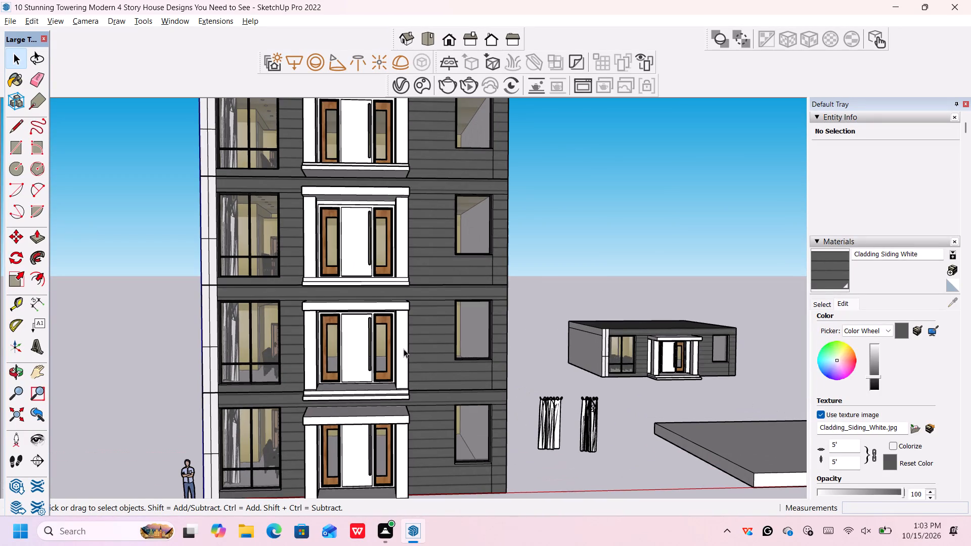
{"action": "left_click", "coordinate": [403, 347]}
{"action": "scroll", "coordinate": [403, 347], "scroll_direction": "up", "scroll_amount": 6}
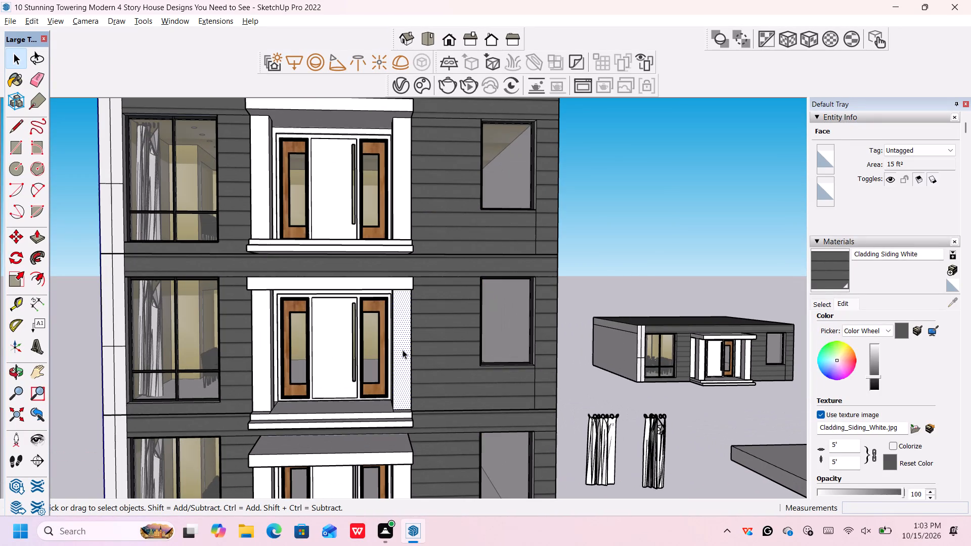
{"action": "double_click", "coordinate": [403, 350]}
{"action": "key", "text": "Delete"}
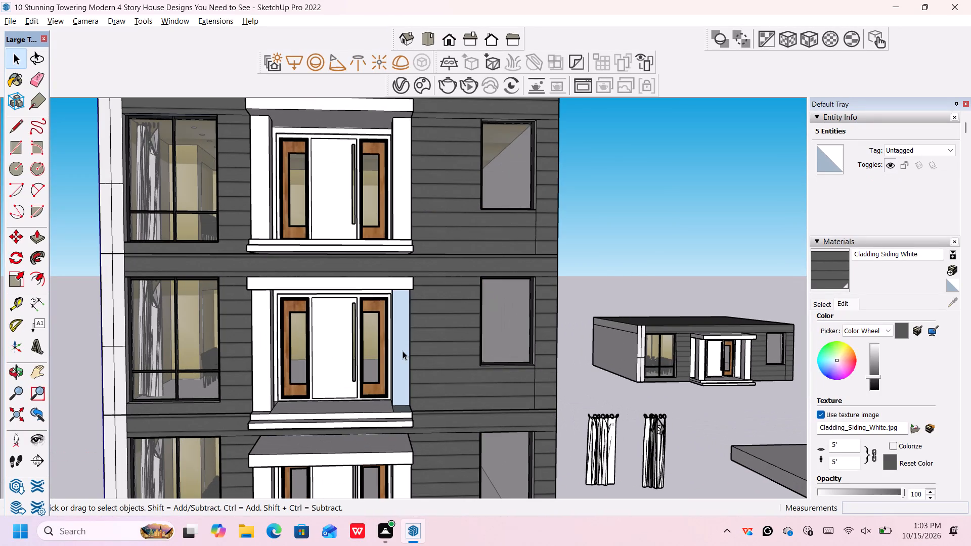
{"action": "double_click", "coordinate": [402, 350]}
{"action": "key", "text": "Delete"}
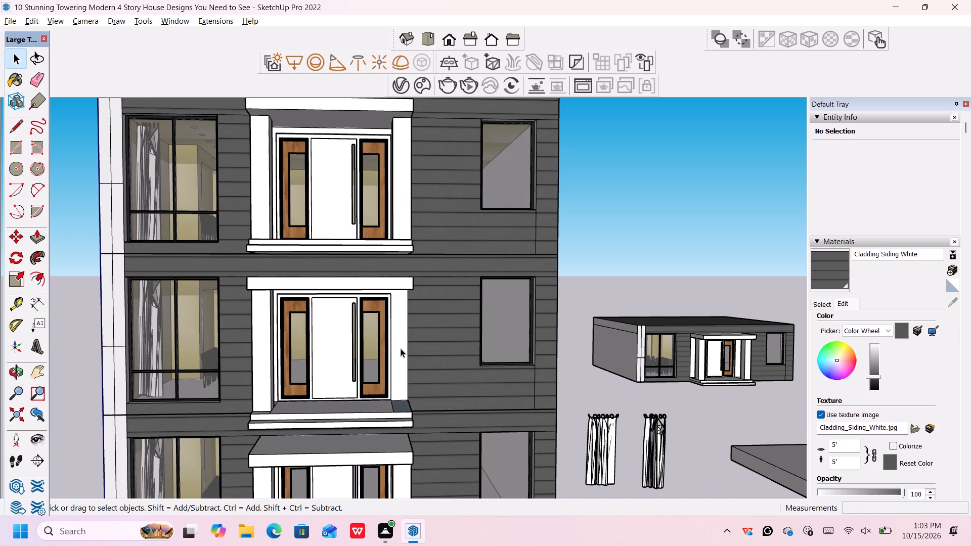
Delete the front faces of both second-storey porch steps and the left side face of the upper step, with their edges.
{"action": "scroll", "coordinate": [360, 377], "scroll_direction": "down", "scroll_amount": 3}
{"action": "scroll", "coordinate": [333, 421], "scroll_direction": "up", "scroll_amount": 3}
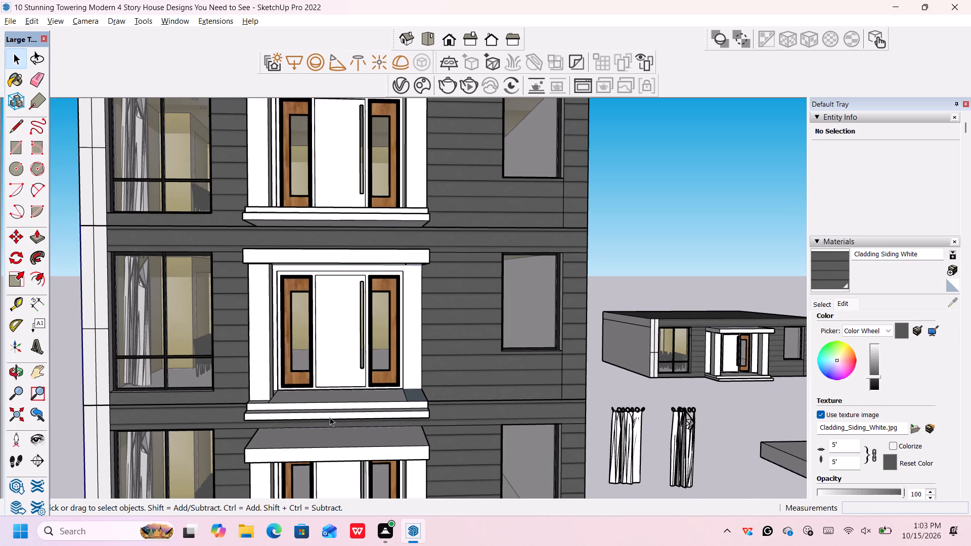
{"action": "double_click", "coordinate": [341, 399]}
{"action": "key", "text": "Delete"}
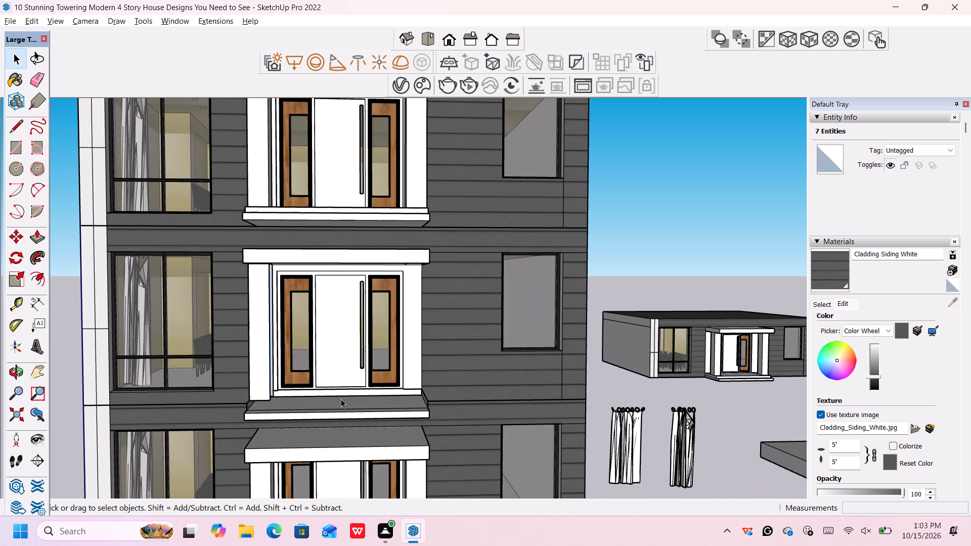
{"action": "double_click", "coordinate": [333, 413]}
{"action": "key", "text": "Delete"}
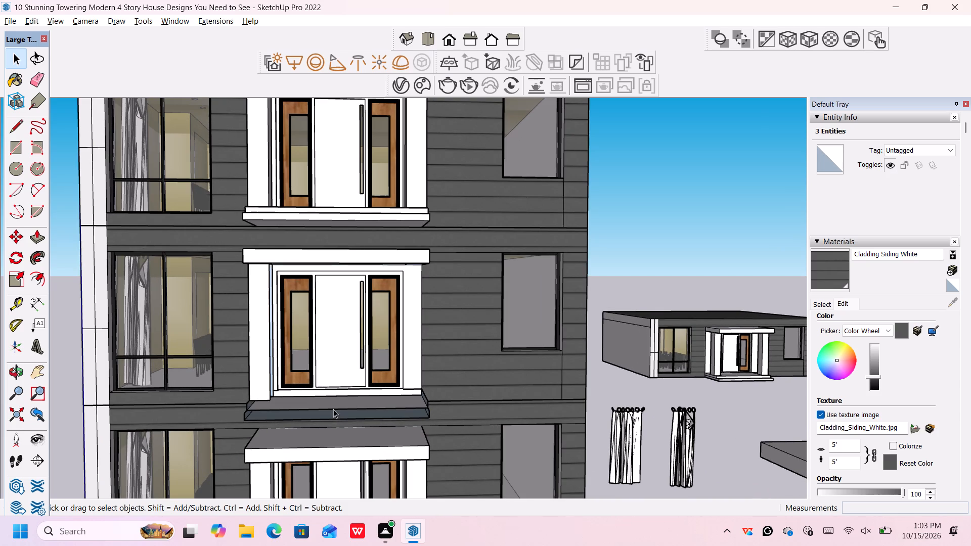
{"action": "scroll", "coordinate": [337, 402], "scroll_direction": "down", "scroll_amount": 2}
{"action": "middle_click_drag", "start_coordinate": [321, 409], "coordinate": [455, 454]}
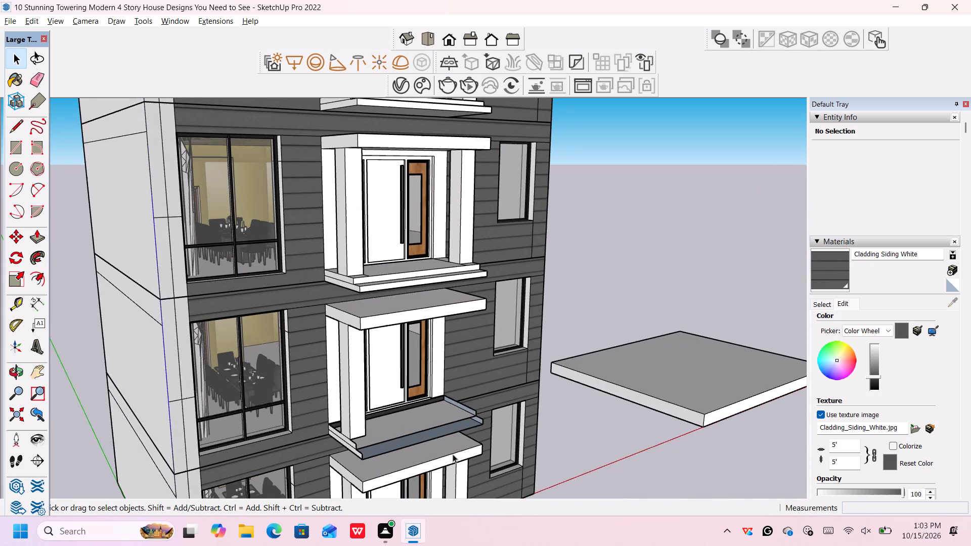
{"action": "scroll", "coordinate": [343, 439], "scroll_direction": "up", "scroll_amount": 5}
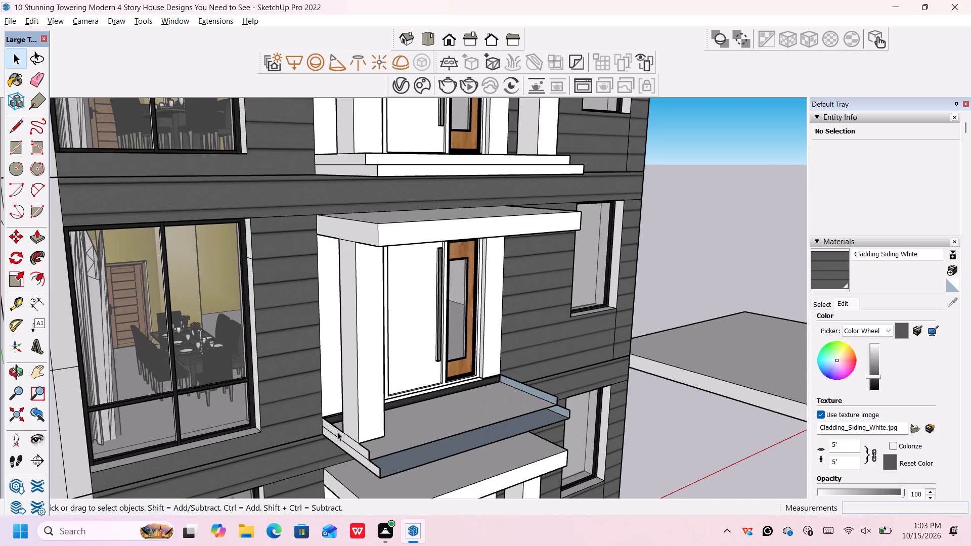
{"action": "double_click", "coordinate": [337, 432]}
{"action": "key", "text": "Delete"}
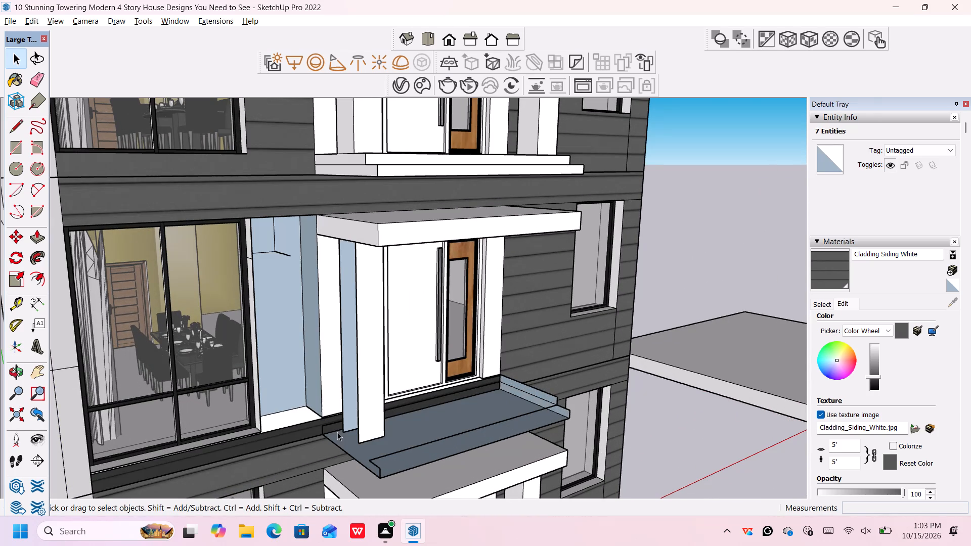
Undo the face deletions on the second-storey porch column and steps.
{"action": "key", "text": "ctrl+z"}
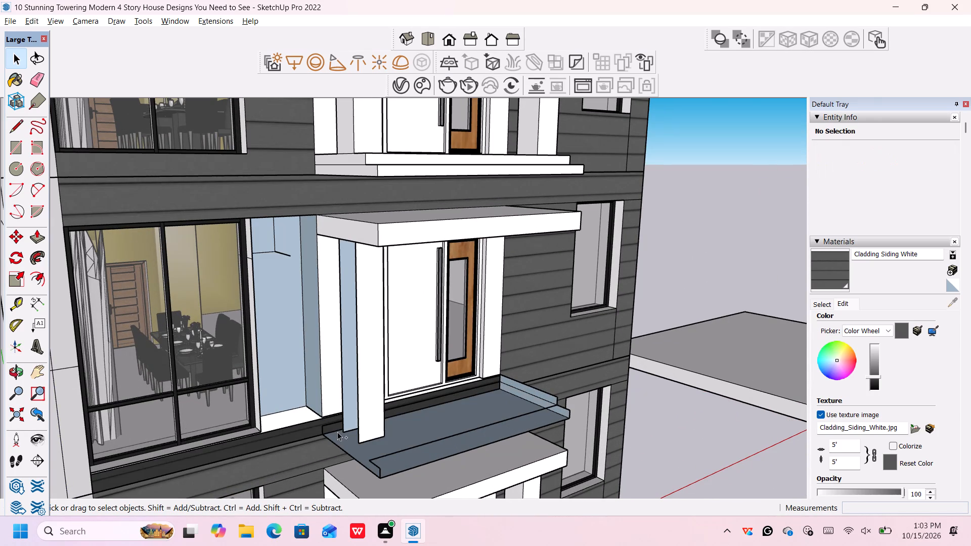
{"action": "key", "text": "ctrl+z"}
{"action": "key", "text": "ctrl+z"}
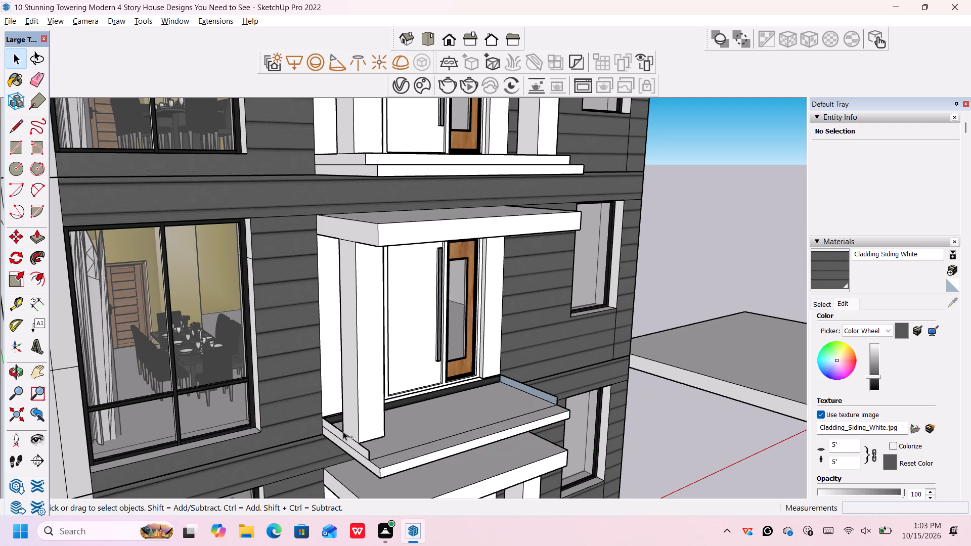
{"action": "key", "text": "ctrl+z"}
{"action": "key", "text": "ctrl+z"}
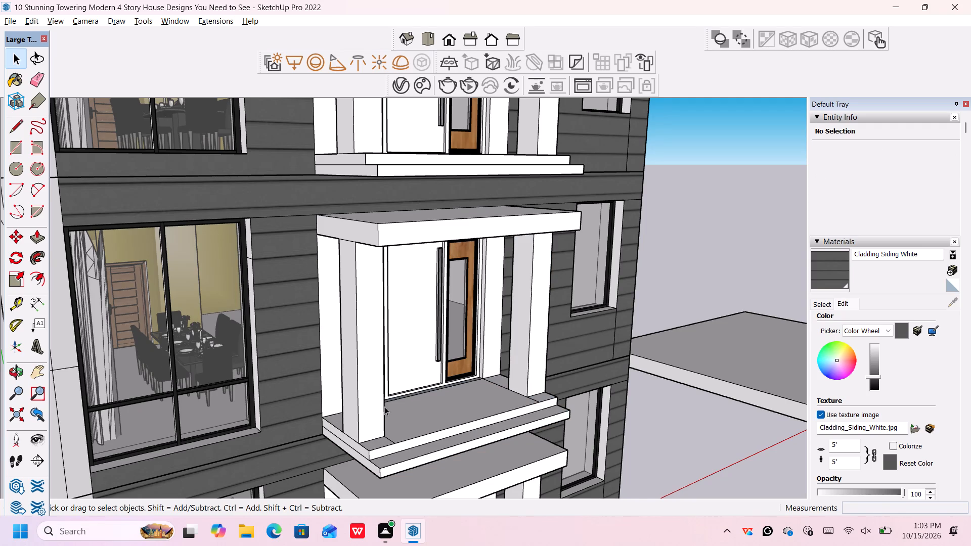
Push the front face of the second-storey porch's upper step back 5' toward the building wall.
{"action": "scroll", "coordinate": [391, 400], "scroll_direction": "down", "scroll_amount": 5}
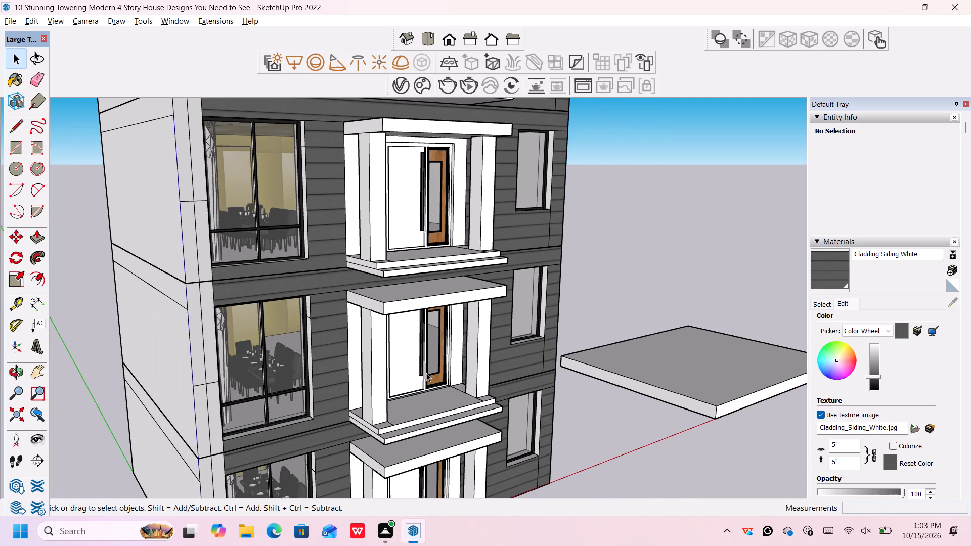
{"action": "scroll", "coordinate": [415, 399], "scroll_direction": "up", "scroll_amount": 1}
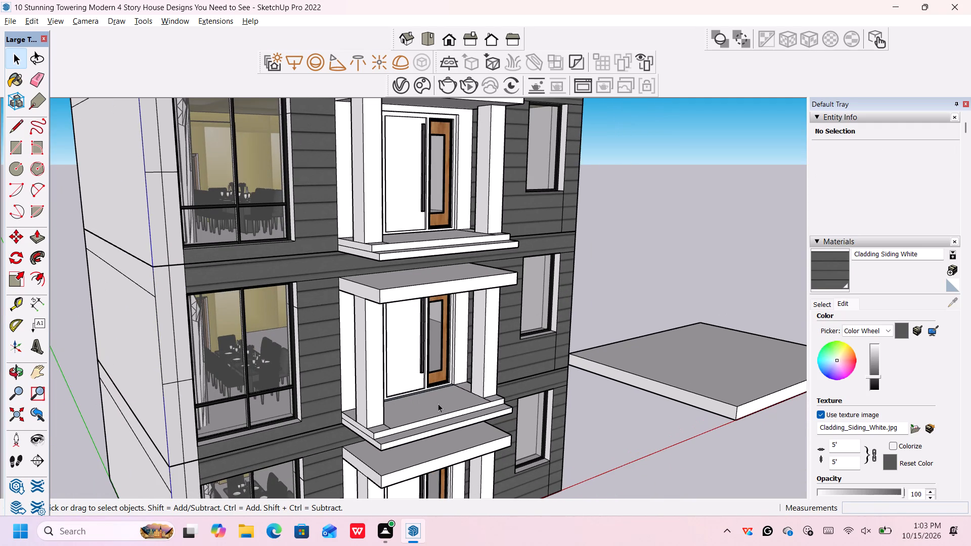
{"action": "key", "text": "p"}
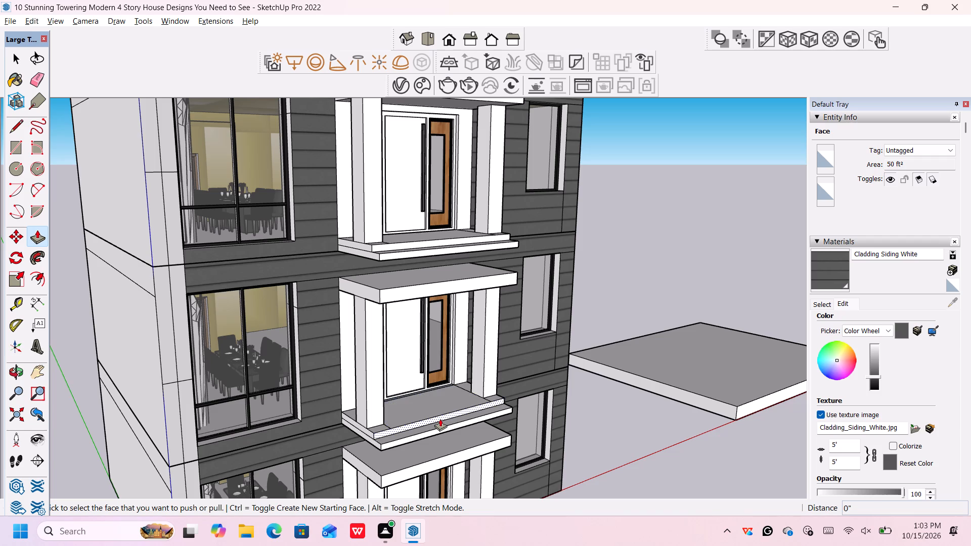
{"action": "left_click", "coordinate": [440, 419]}
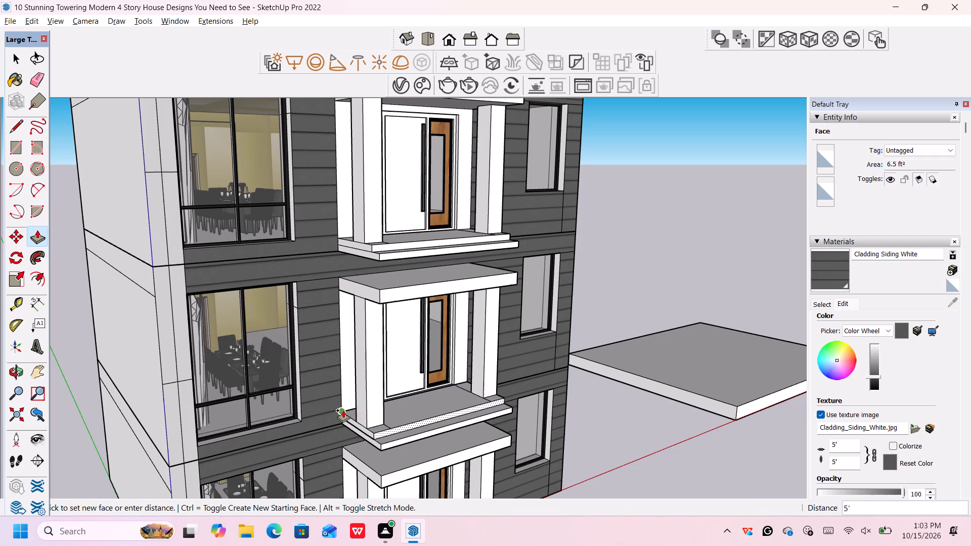
{"action": "left_click", "coordinate": [343, 414]}
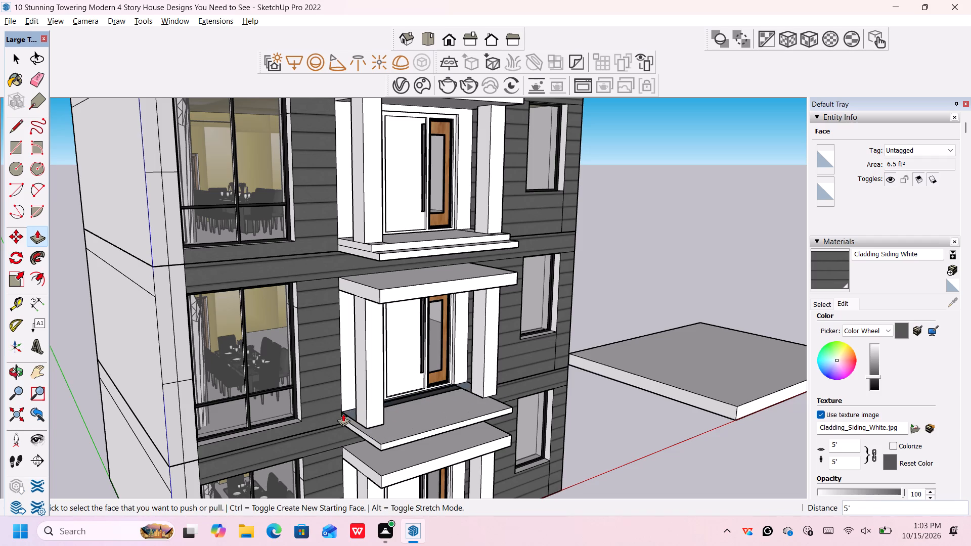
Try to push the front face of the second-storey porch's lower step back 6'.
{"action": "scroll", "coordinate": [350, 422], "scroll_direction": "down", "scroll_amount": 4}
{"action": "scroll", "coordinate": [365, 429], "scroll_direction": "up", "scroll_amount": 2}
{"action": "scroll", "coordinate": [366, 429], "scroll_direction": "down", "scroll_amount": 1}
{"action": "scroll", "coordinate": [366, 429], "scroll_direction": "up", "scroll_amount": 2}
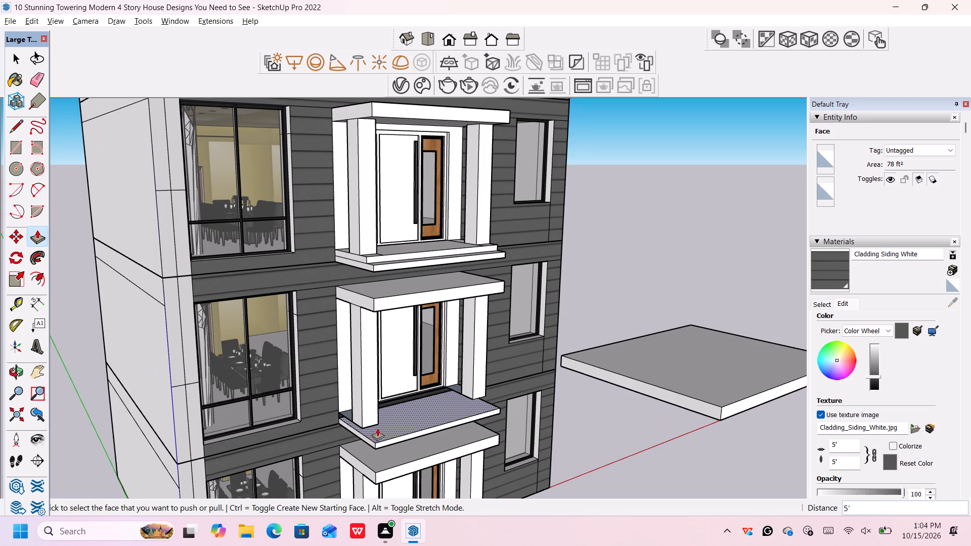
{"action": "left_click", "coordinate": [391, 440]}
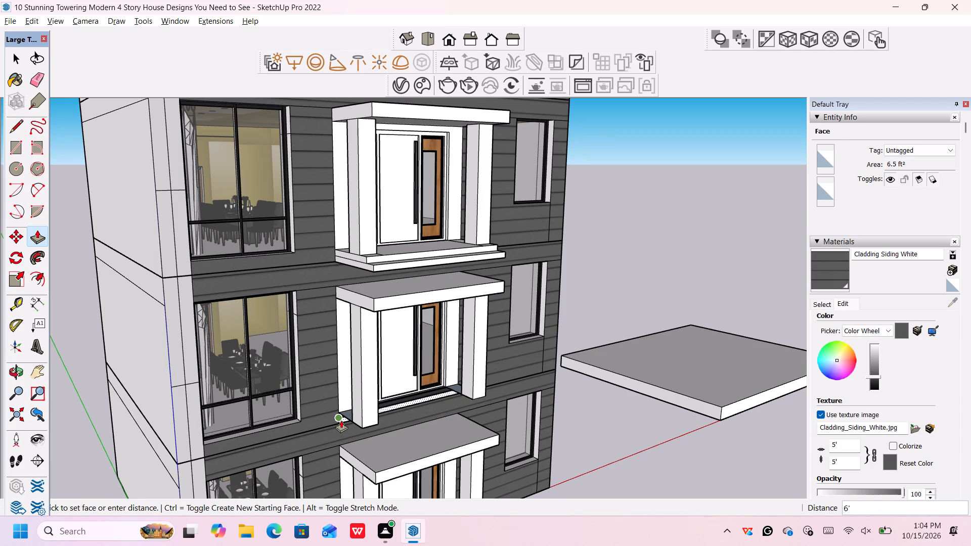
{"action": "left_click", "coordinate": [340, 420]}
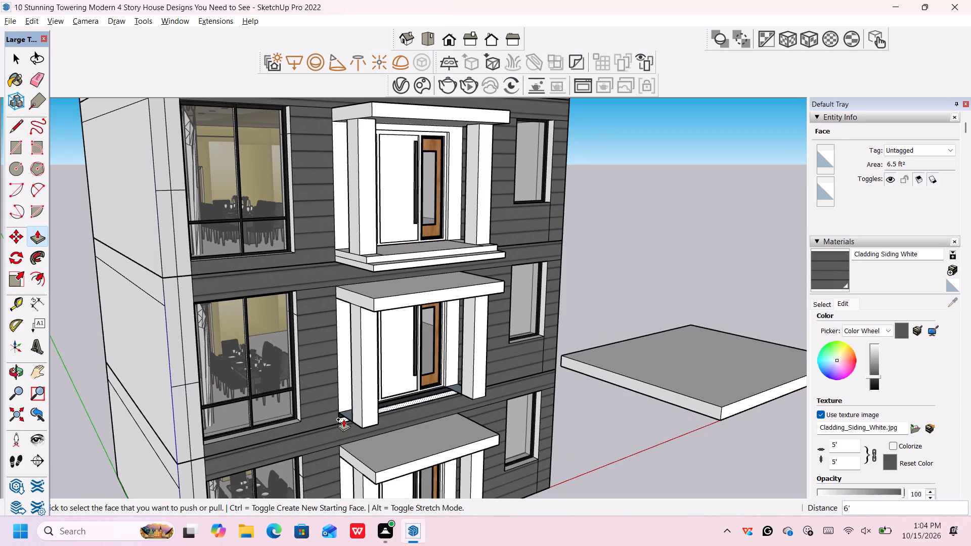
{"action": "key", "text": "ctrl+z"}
Push the front face of the second-storey porch's lower step back 6' to the building wall.
{"action": "left_click", "coordinate": [394, 443]}
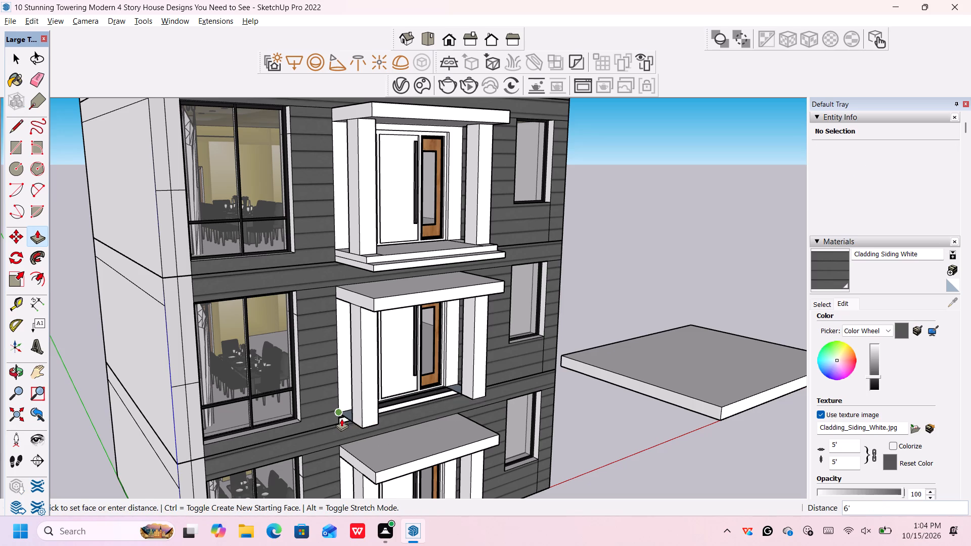
{"action": "left_click", "coordinate": [341, 419]}
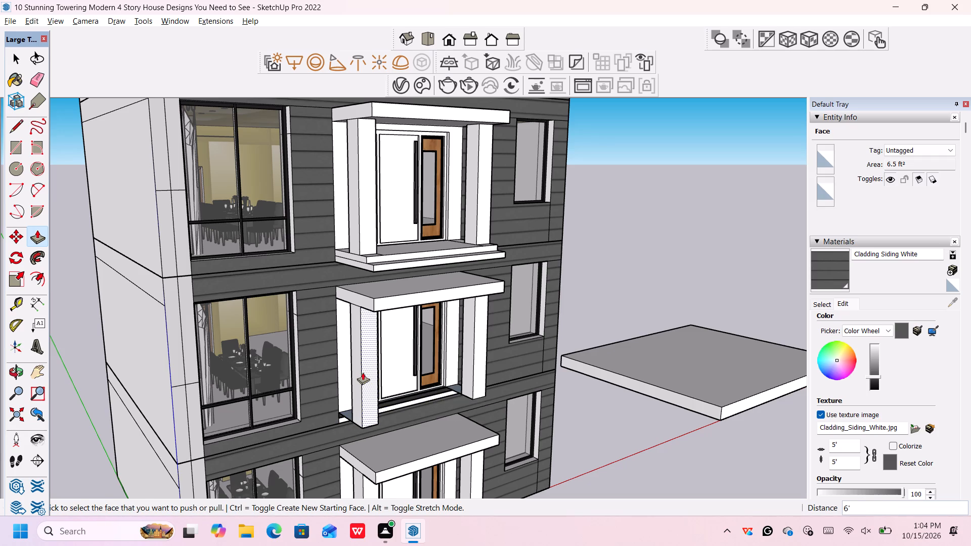
Push the front faces of both second-storey porch columns back about 1' 7 3/16" to remove the columns.
{"action": "left_click", "coordinate": [364, 370]}
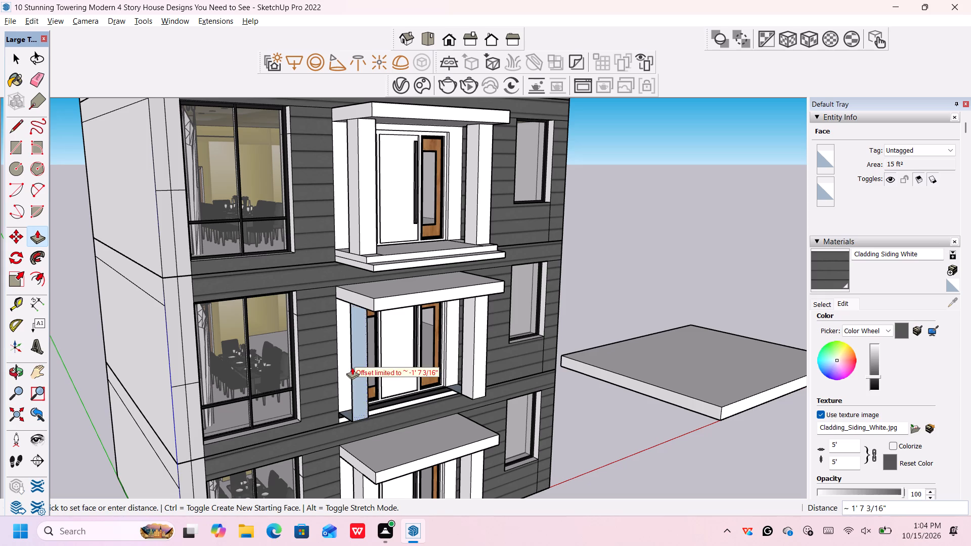
{"action": "left_click", "coordinate": [352, 367]}
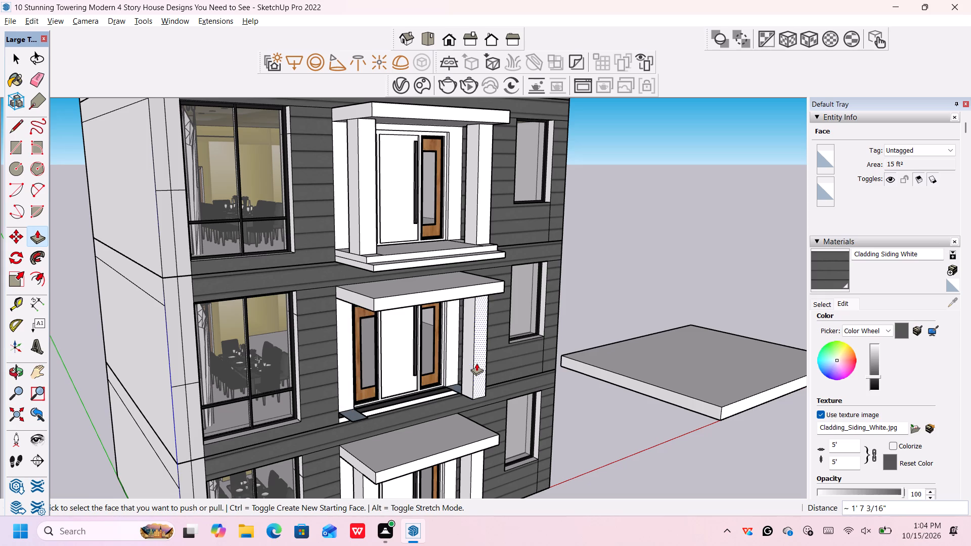
{"action": "left_click", "coordinate": [476, 362]}
{"action": "left_click", "coordinate": [460, 359]}
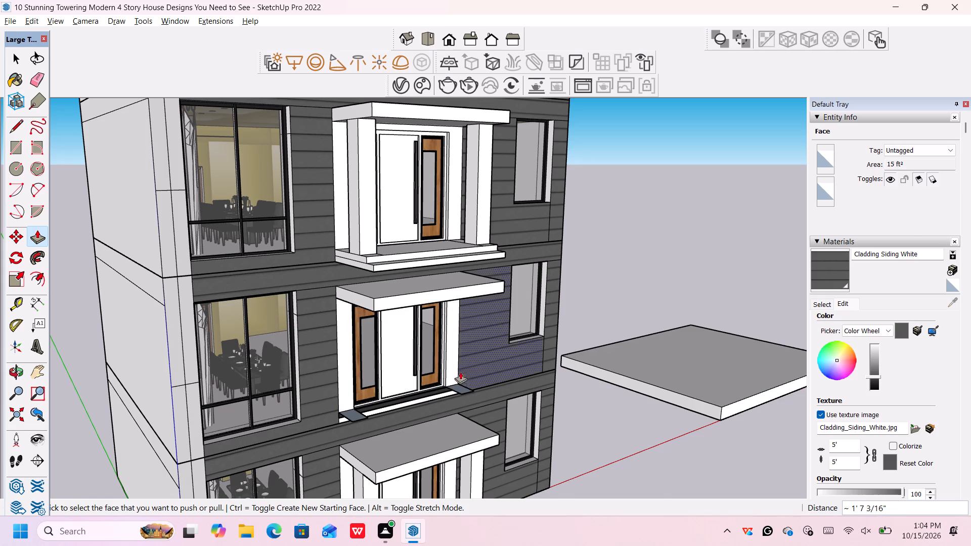
Push the front face of the white surround around the second-storey door back 4".
{"action": "scroll", "coordinate": [459, 381], "scroll_direction": "up", "scroll_amount": 5}
{"action": "left_click", "coordinate": [456, 392]}
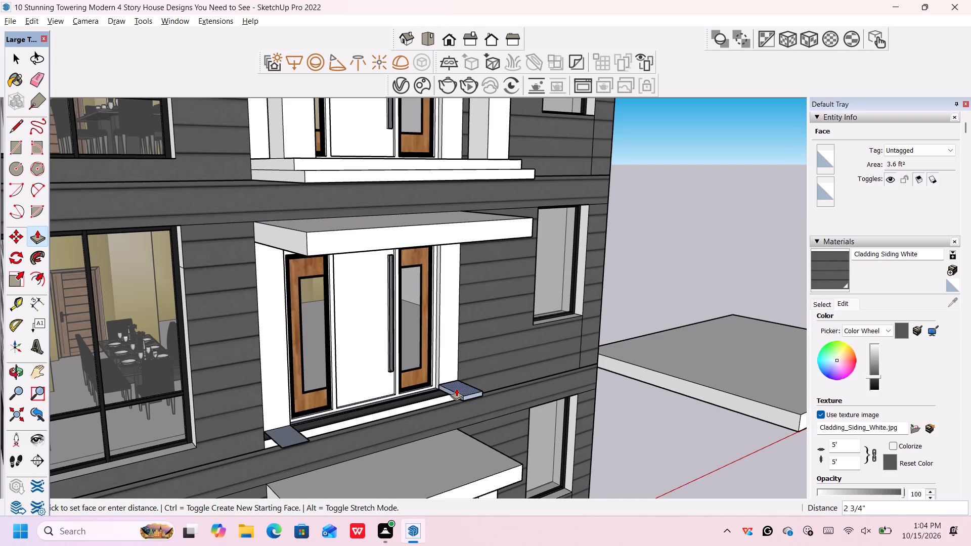
{"action": "key", "text": "Escape"}
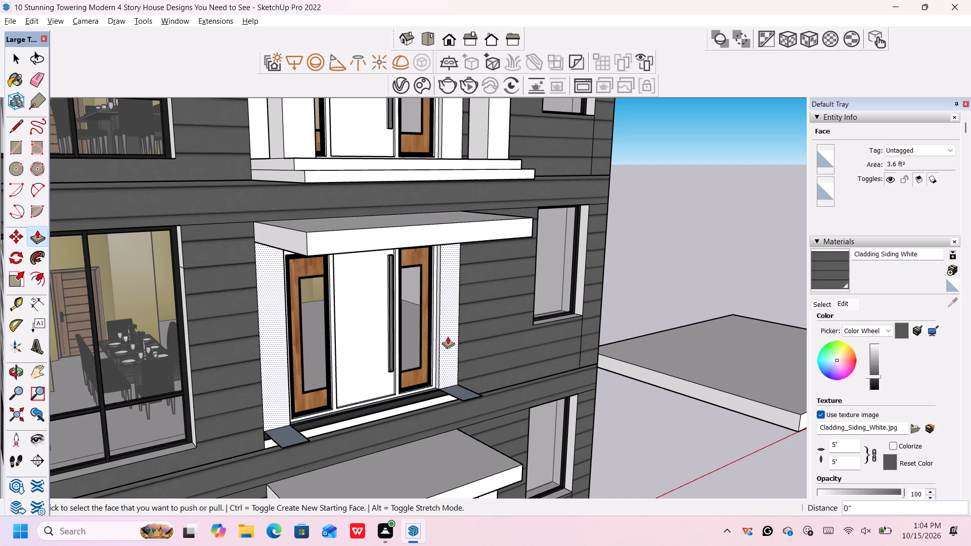
{"action": "left_click", "coordinate": [448, 336]}
{"action": "left_click", "coordinate": [444, 336]}
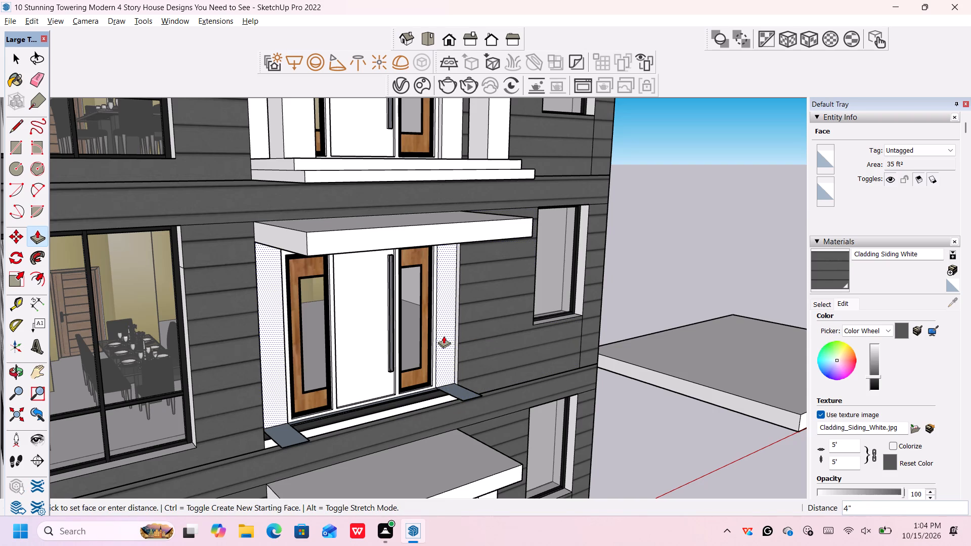
Delete the leftover footprint face of the second-storey porch's right column and its three remaining outline edges.
{"action": "key", "text": "space"}
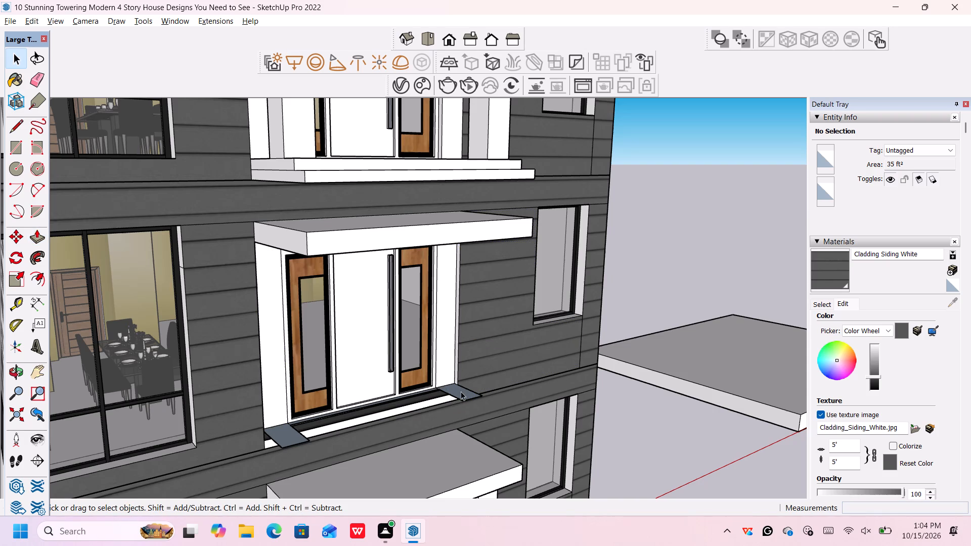
{"action": "left_click", "coordinate": [461, 391]}
{"action": "key", "text": "Delete"}
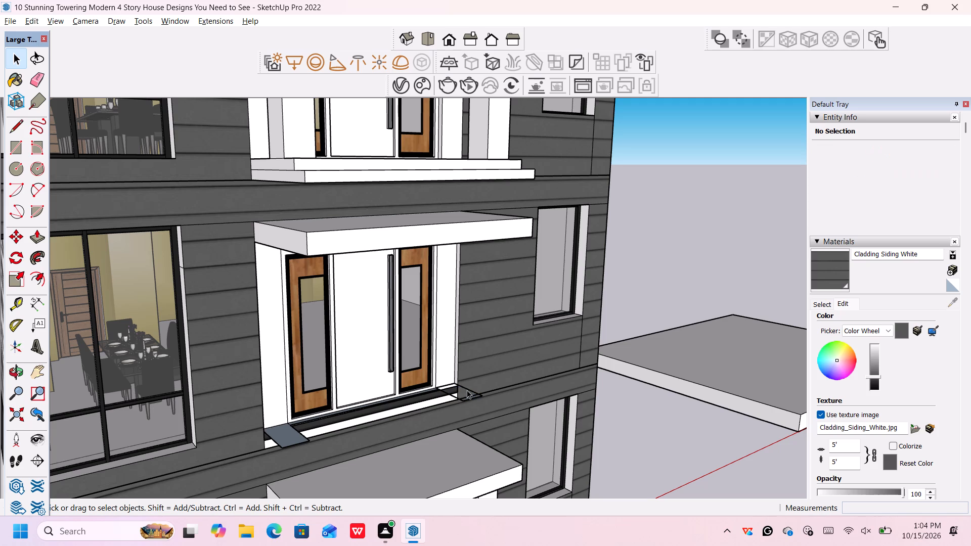
{"action": "scroll", "coordinate": [470, 387], "scroll_direction": "down", "scroll_amount": 4}
{"action": "middle_click_drag", "start_coordinate": [466, 387], "coordinate": [472, 443]}
{"action": "scroll", "coordinate": [473, 416], "scroll_direction": "up", "scroll_amount": 3}
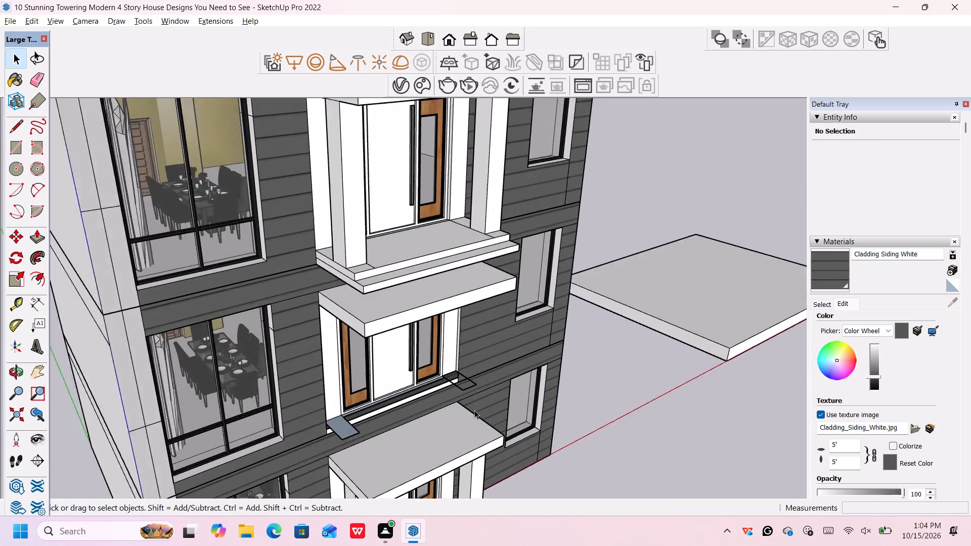
{"action": "scroll", "coordinate": [474, 410], "scroll_direction": "up", "scroll_amount": 10}
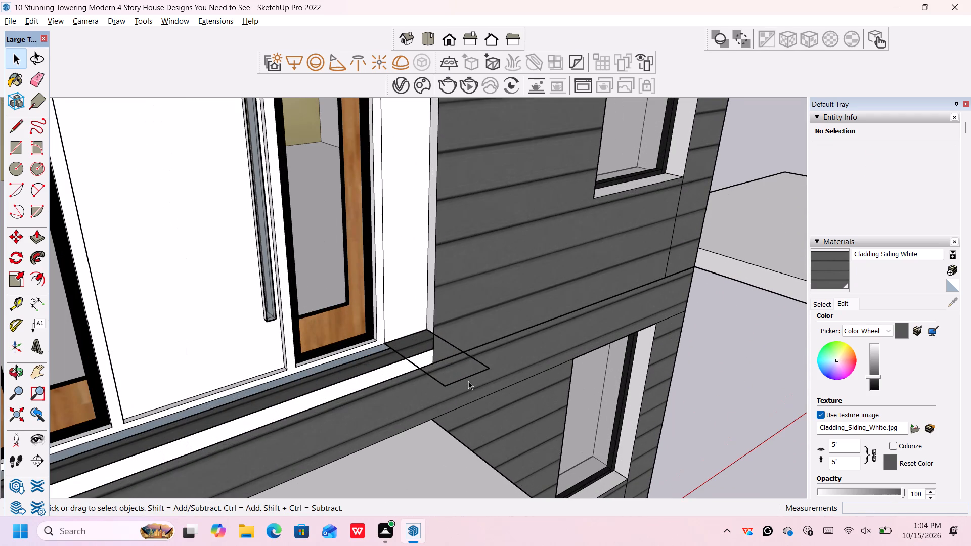
{"action": "left_click", "coordinate": [466, 377]}
{"action": "key", "text": "Delete"}
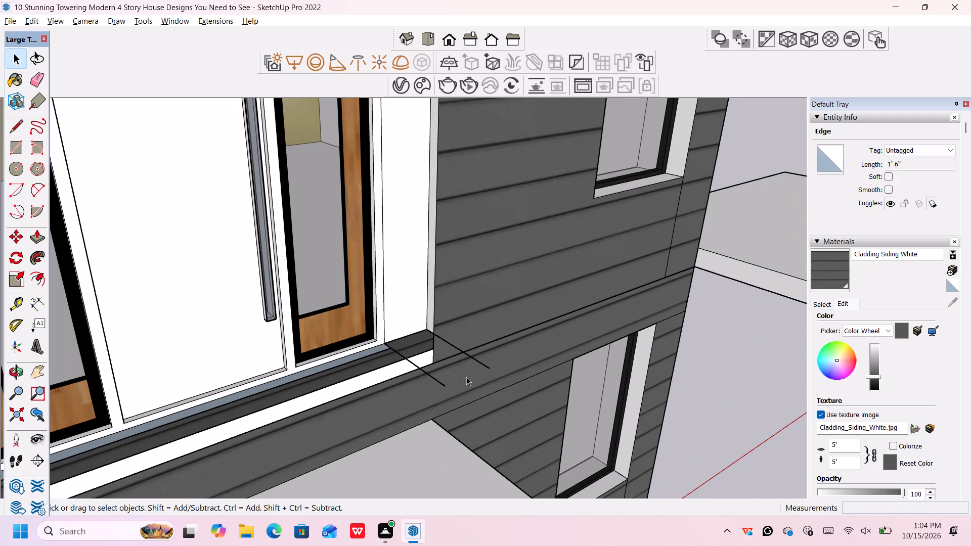
{"action": "left_click", "coordinate": [476, 360]}
{"action": "key", "text": "Delete"}
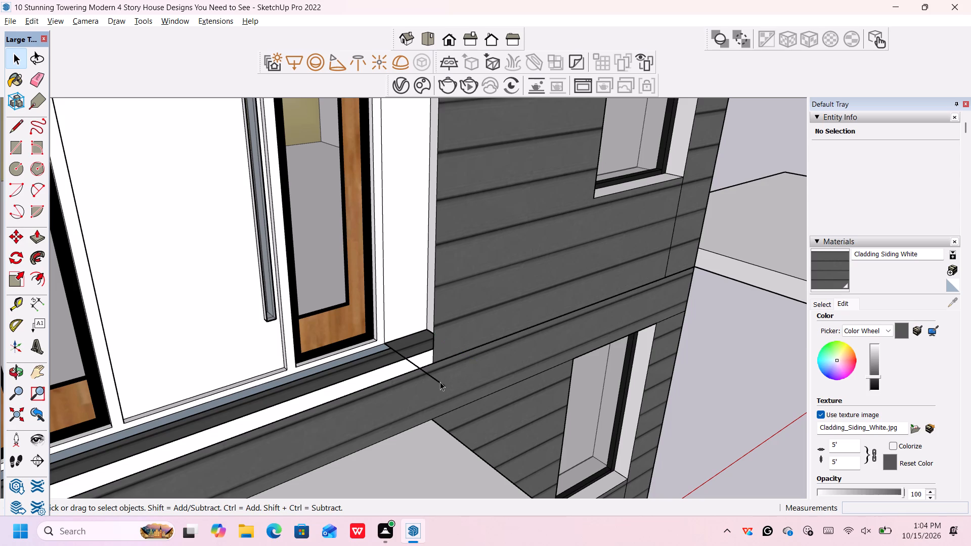
{"action": "scroll", "coordinate": [440, 382], "scroll_direction": "up", "scroll_amount": 3}
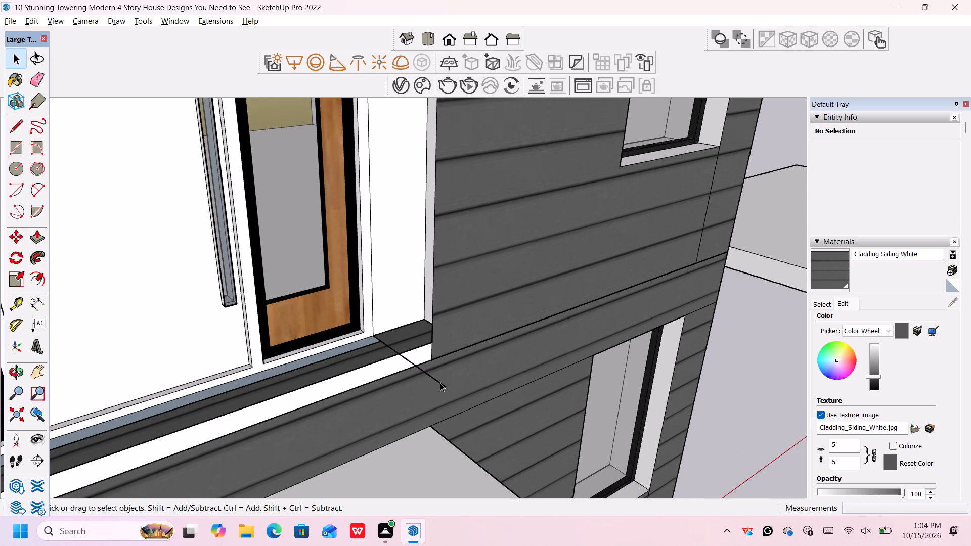
{"action": "left_click", "coordinate": [440, 383]}
{"action": "key", "text": "Delete"}
Delete the thin leftover face along the base of the second-storey door and its stray edges on the sill.
{"action": "scroll", "coordinate": [441, 383], "scroll_direction": "down", "scroll_amount": 6}
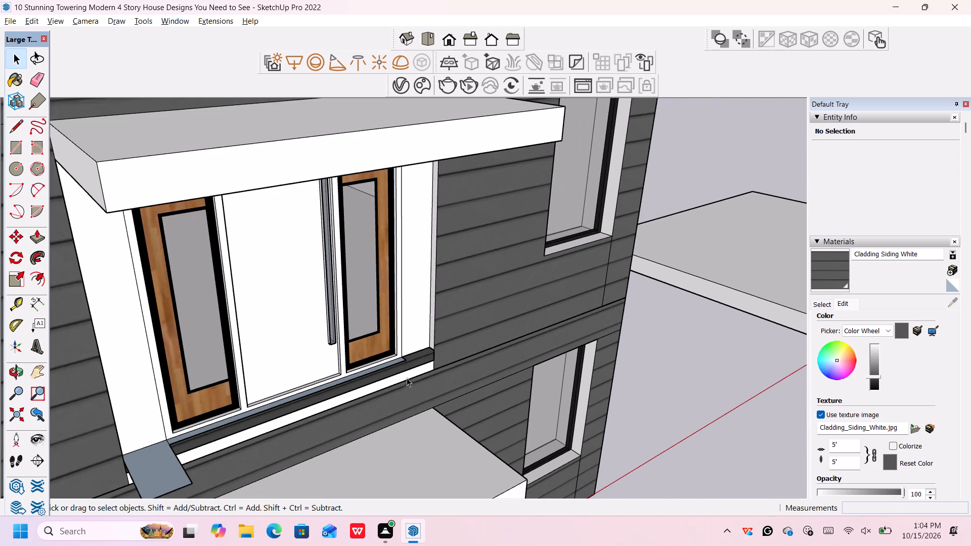
{"action": "scroll", "coordinate": [389, 368], "scroll_direction": "up", "scroll_amount": 6}
{"action": "left_click", "coordinate": [385, 363]}
{"action": "key", "text": "Delete"}
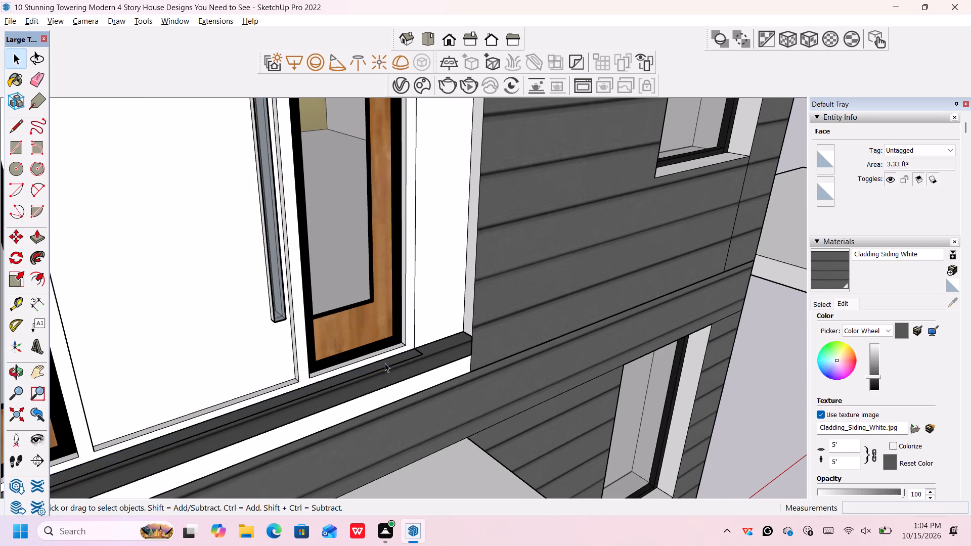
{"action": "scroll", "coordinate": [408, 352], "scroll_direction": "up", "scroll_amount": 11}
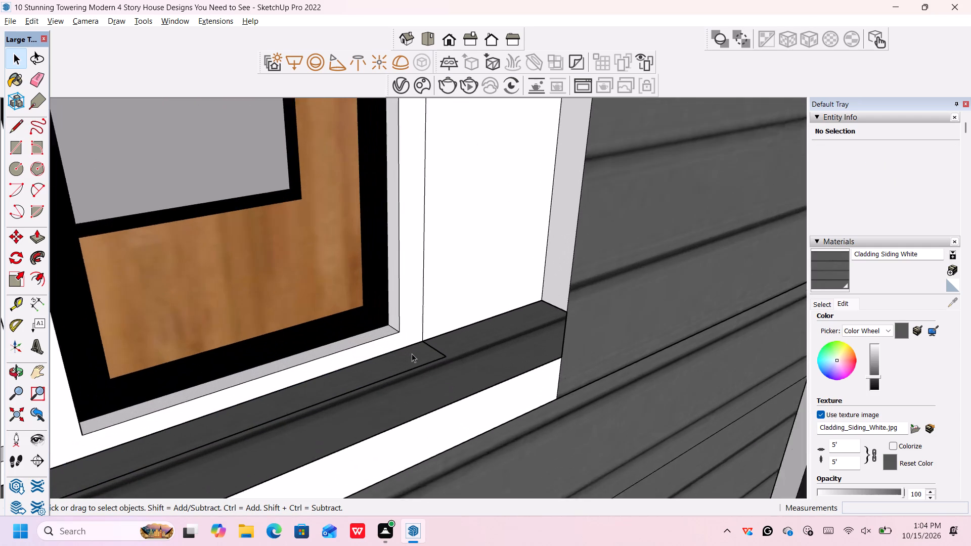
{"action": "scroll", "coordinate": [412, 353], "scroll_direction": "up", "scroll_amount": 1}
{"action": "scroll", "coordinate": [432, 347], "scroll_direction": "down", "scroll_amount": 6}
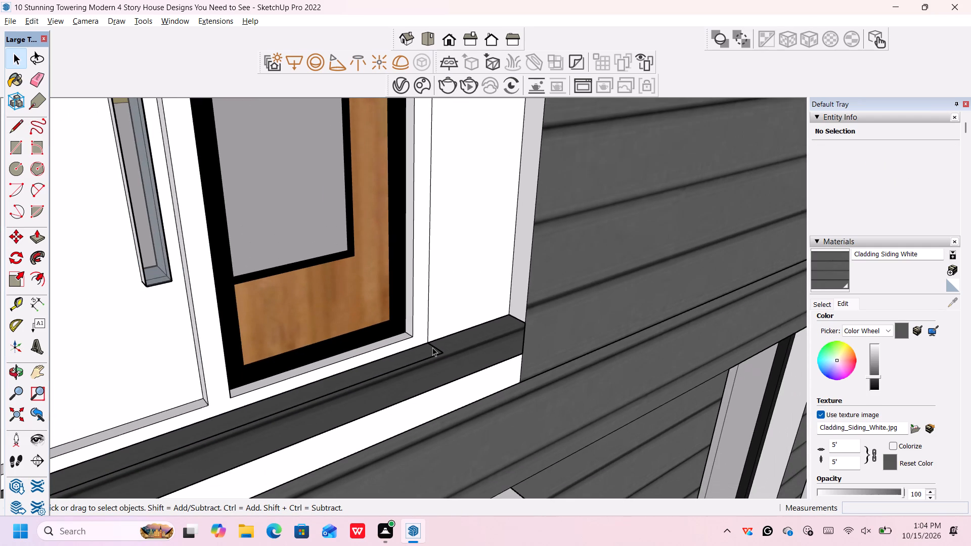
{"action": "scroll", "coordinate": [432, 347], "scroll_direction": "down", "scroll_amount": 6}
{"action": "scroll", "coordinate": [434, 348], "scroll_direction": "up", "scroll_amount": 6}
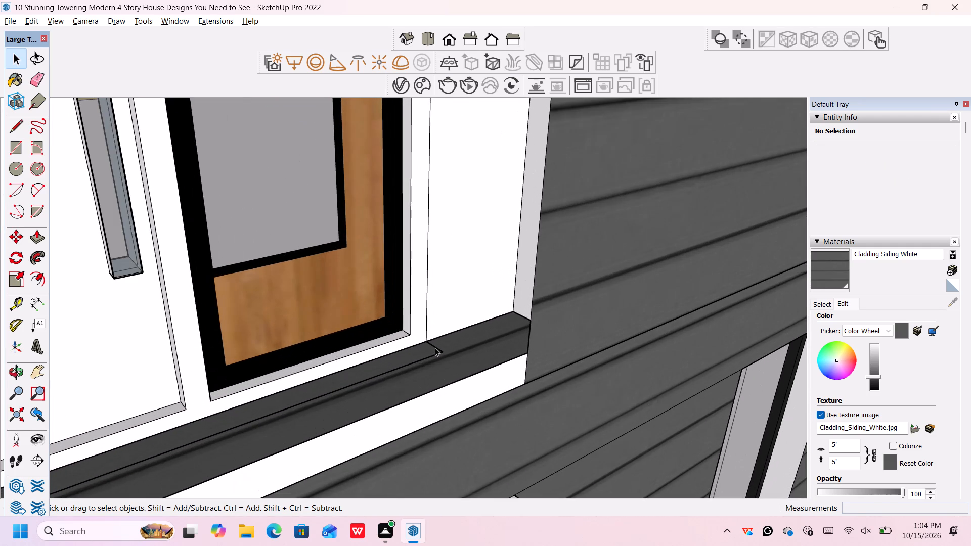
{"action": "scroll", "coordinate": [435, 348], "scroll_direction": "up", "scroll_amount": 6}
{"action": "left_click", "coordinate": [436, 346]}
{"action": "key", "text": "Delete"}
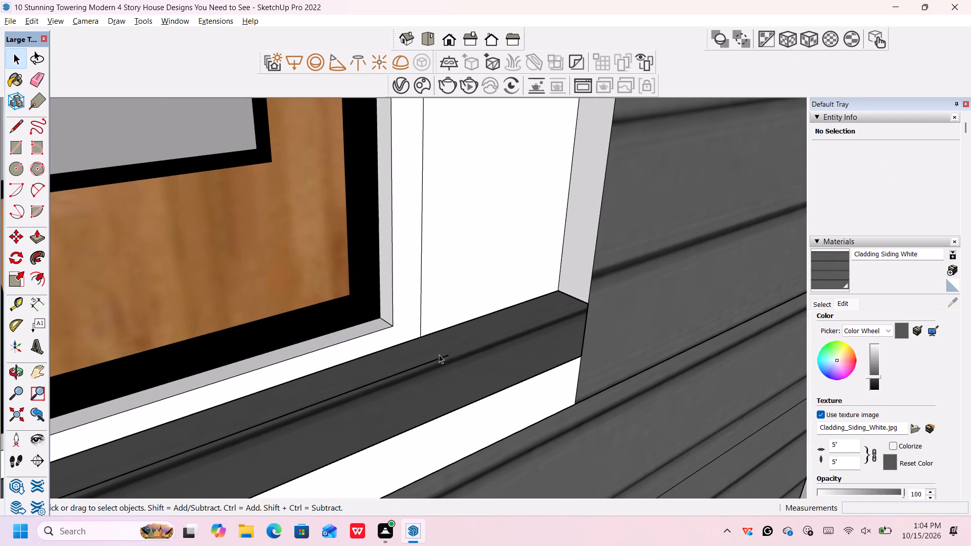
{"action": "left_click", "coordinate": [440, 358]}
{"action": "key", "text": "Delete"}
Delete the leftover footprint face of the second-storey porch's left column and its three remaining outline edges.
{"action": "scroll", "coordinate": [440, 358], "scroll_direction": "down", "scroll_amount": 8}
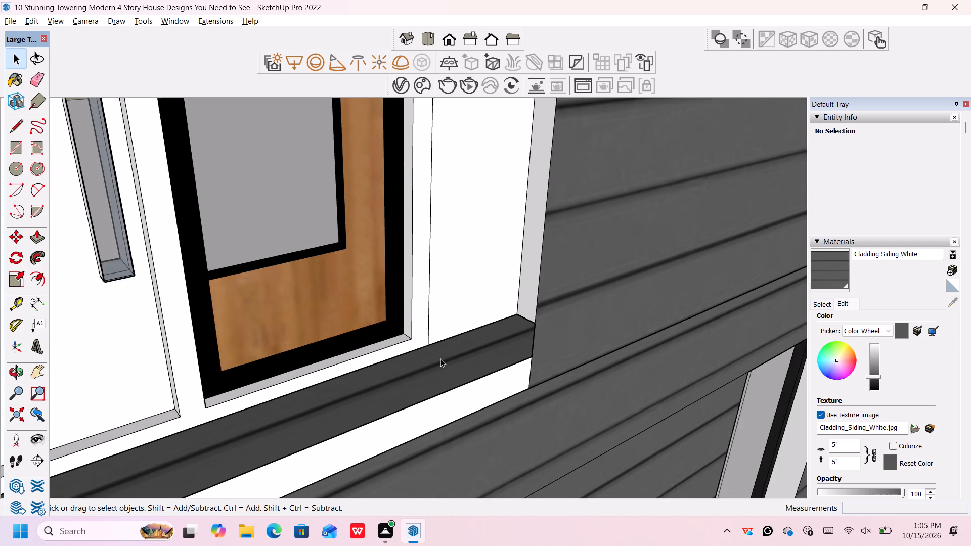
{"action": "scroll", "coordinate": [440, 358], "scroll_direction": "down", "scroll_amount": 13}
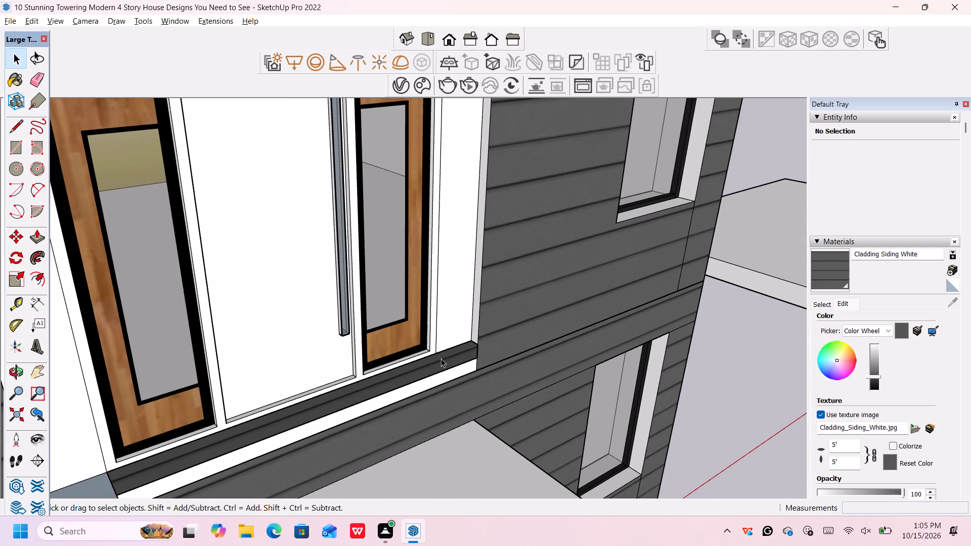
{"action": "middle_click_drag", "start_coordinate": [441, 359], "coordinate": [423, 346]}
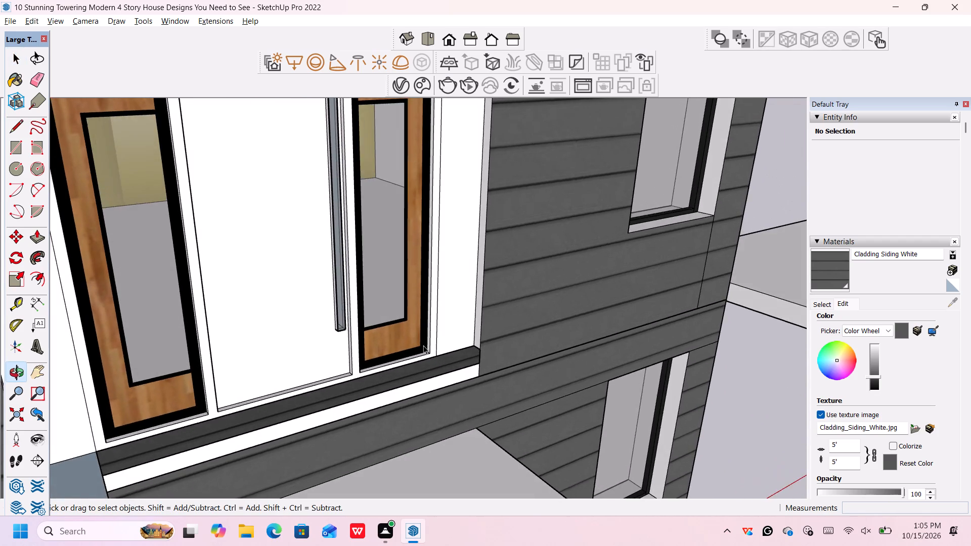
{"action": "scroll", "coordinate": [424, 345], "scroll_direction": "down", "scroll_amount": 6}
{"action": "scroll", "coordinate": [421, 359], "scroll_direction": "up", "scroll_amount": 1}
{"action": "scroll", "coordinate": [303, 284], "scroll_direction": "down", "scroll_amount": 2}
{"action": "scroll", "coordinate": [304, 285], "scroll_direction": "up", "scroll_amount": 1}
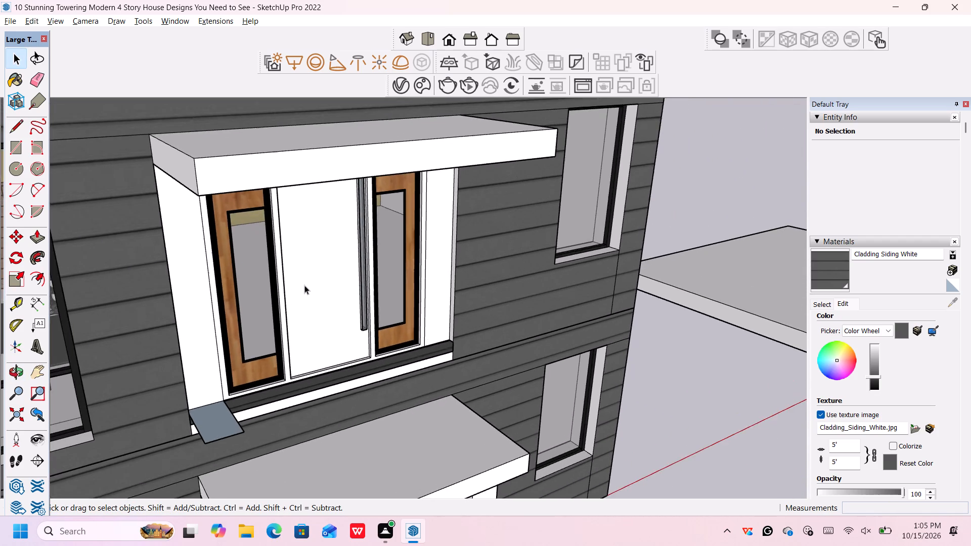
{"action": "scroll", "coordinate": [304, 285], "scroll_direction": "down", "scroll_amount": 3}
{"action": "left_click", "coordinate": [240, 385]}
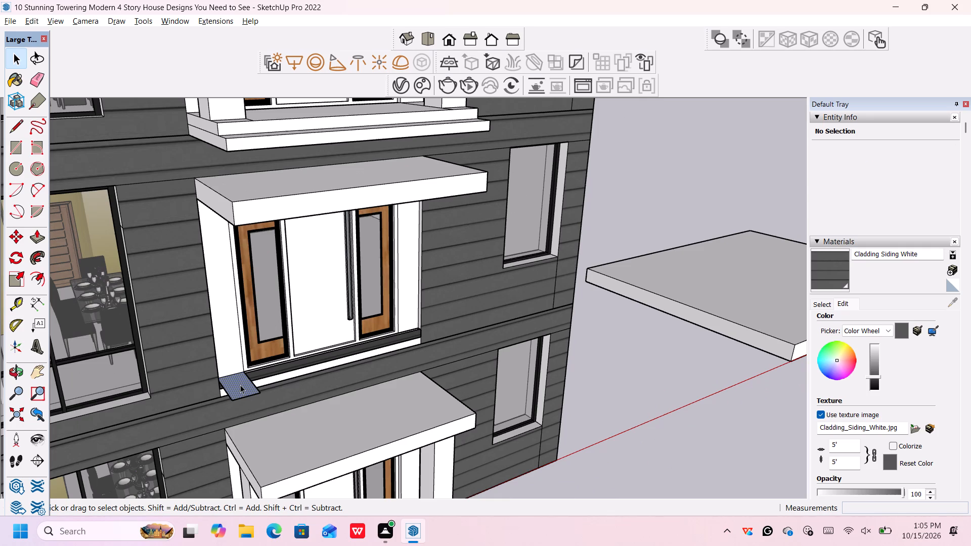
{"action": "key", "text": "Delete"}
{"action": "scroll", "coordinate": [241, 385], "scroll_direction": "up", "scroll_amount": 13}
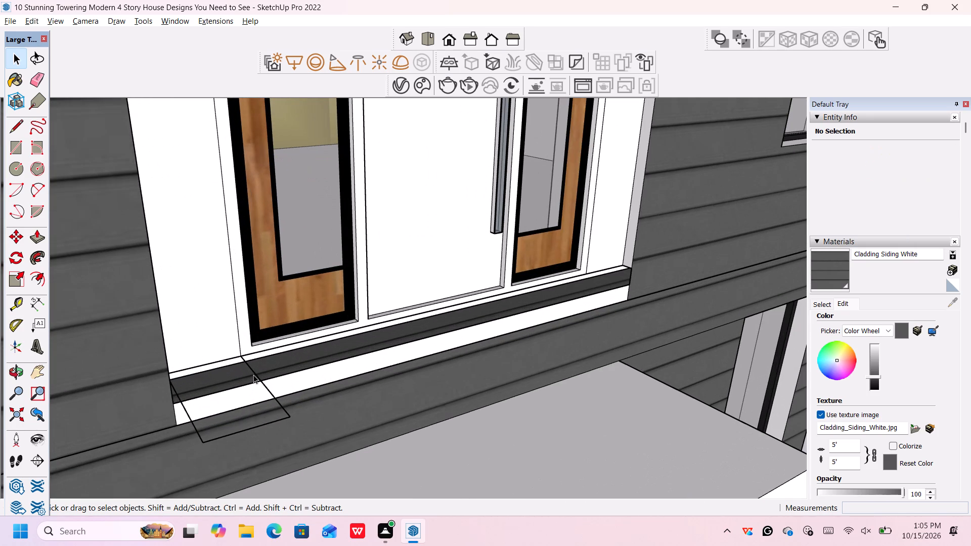
{"action": "left_click", "coordinate": [254, 374]}
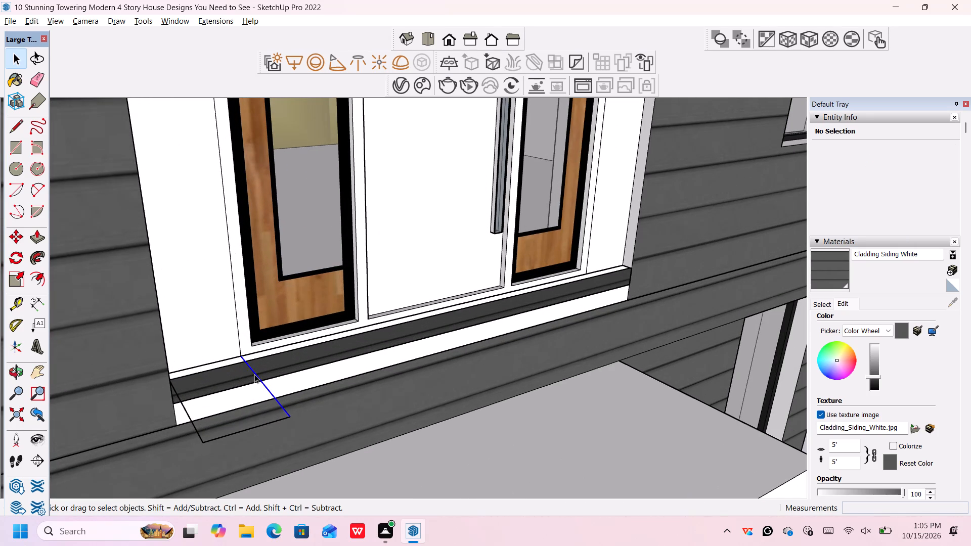
{"action": "key", "text": "Delete"}
{"action": "left_click", "coordinate": [255, 427]}
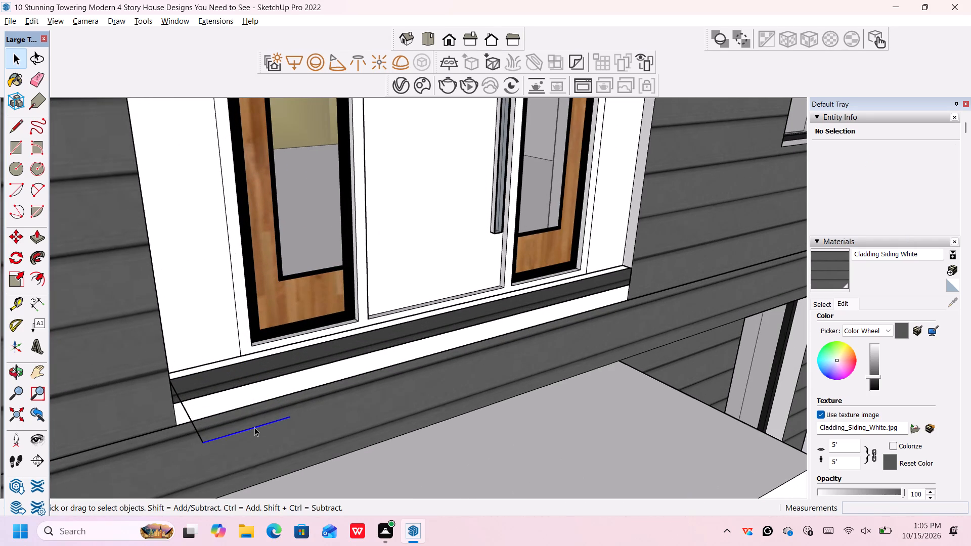
{"action": "key", "text": "Delete"}
{"action": "left_click", "coordinate": [191, 422]}
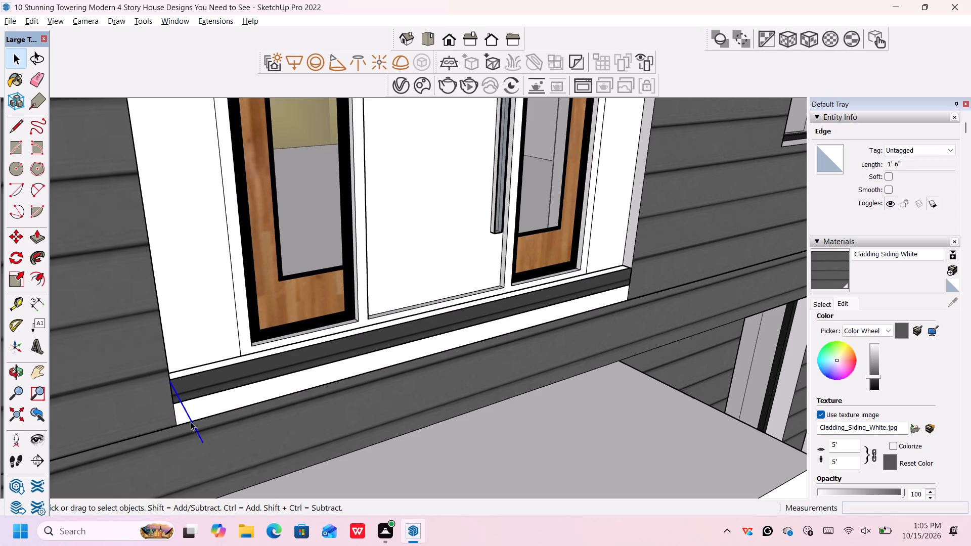
{"action": "key", "text": "Delete"}
Push the top face of the second-storey porch canopy down 1' to remove the canopy.
{"action": "scroll", "coordinate": [207, 391], "scroll_direction": "down", "scroll_amount": 6}
{"action": "scroll", "coordinate": [268, 365], "scroll_direction": "down", "scroll_amount": 5}
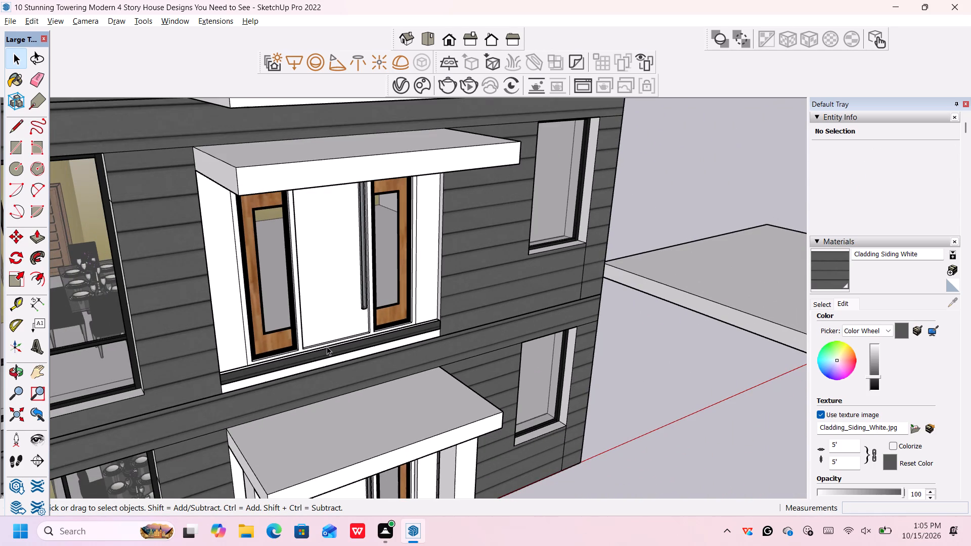
{"action": "middle_click_drag", "start_coordinate": [334, 358], "coordinate": [339, 373]}
{"action": "scroll", "coordinate": [339, 368], "scroll_direction": "down", "scroll_amount": 1}
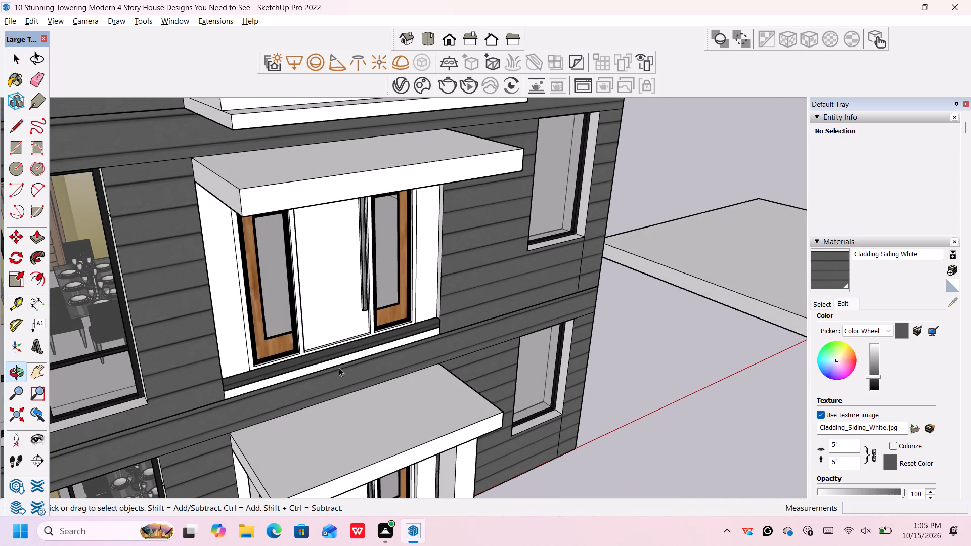
{"action": "key", "text": "p"}
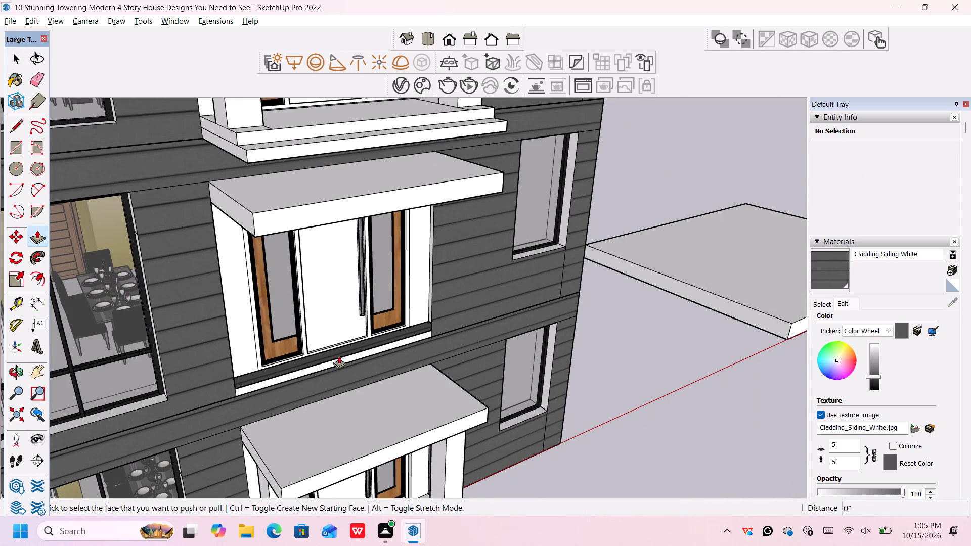
{"action": "left_click", "coordinate": [287, 190]}
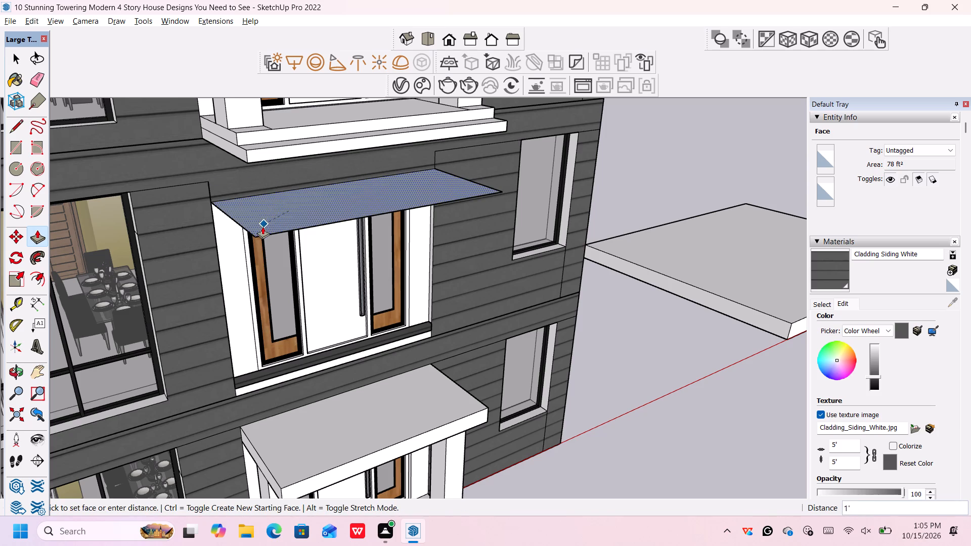
{"action": "left_click", "coordinate": [258, 234]}
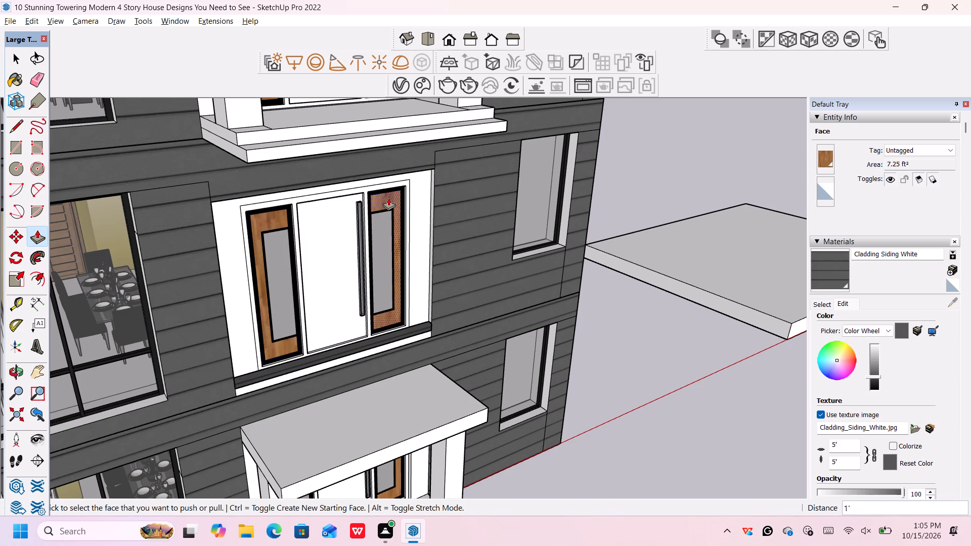
Pull the white surround around the second-storey door forward 4" so it sits flush with the wall.
{"action": "scroll", "coordinate": [388, 198], "scroll_direction": "up", "scroll_amount": 4}
{"action": "left_click", "coordinate": [435, 177]}
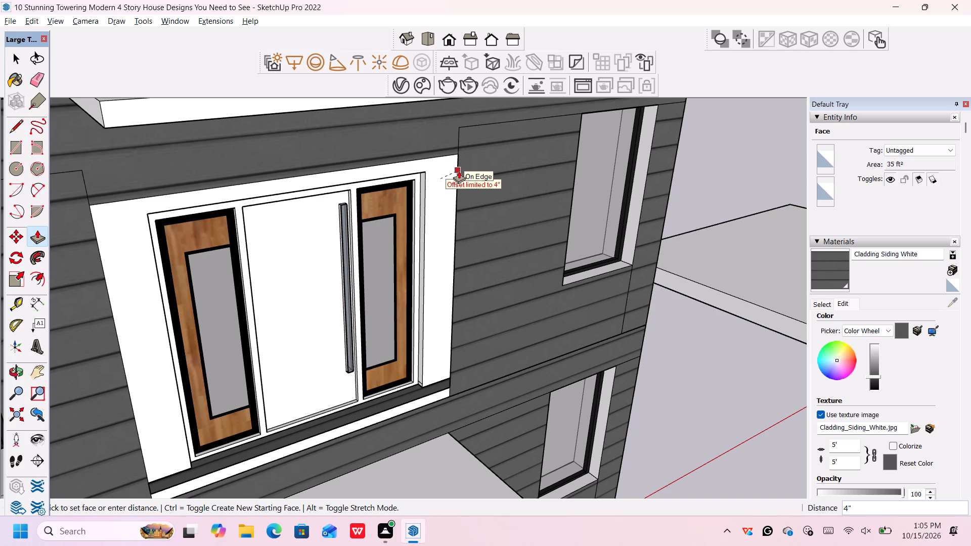
{"action": "left_click", "coordinate": [459, 171]}
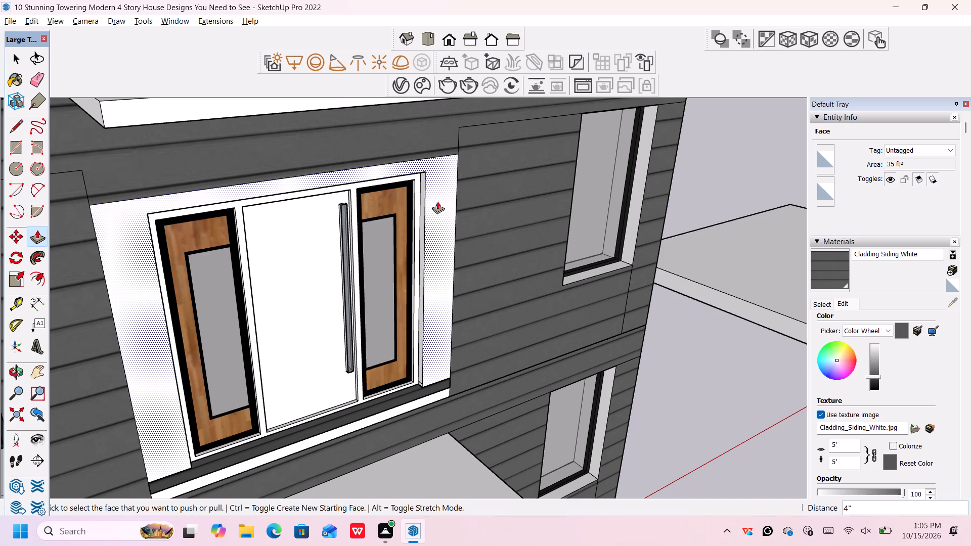
Delete the black outer frame face and the wooden panel face of the second-storey door's right sidelight.
{"action": "scroll", "coordinate": [390, 189], "scroll_direction": "up", "scroll_amount": 2}
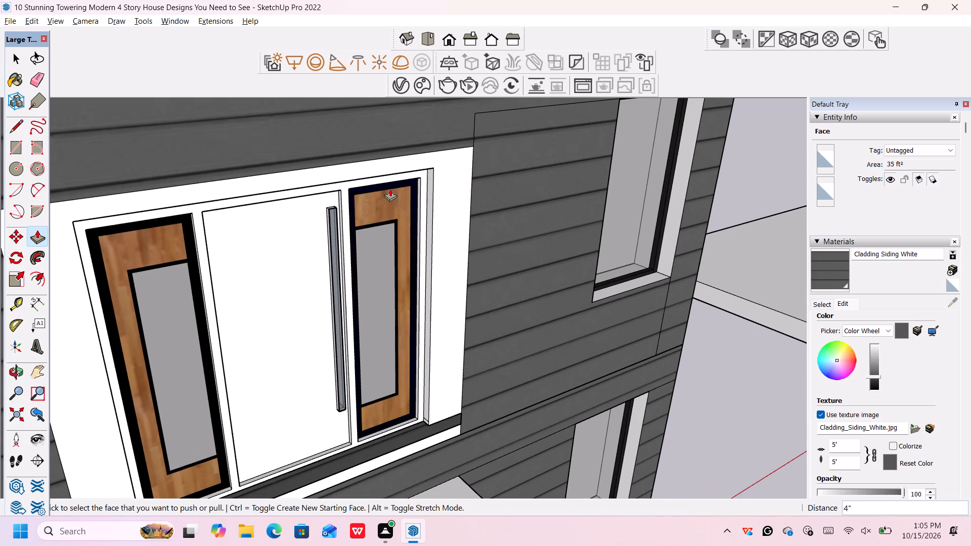
{"action": "key", "text": "Delete"}
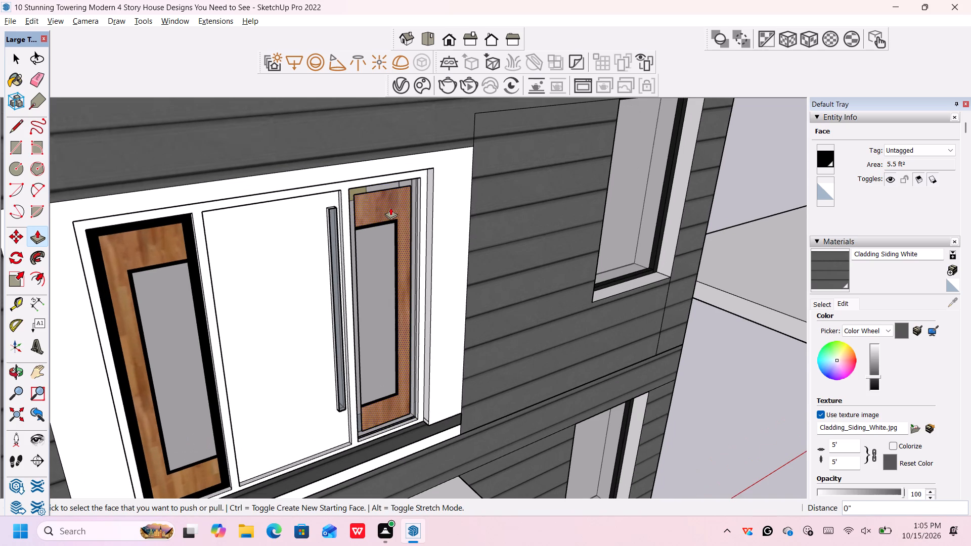
{"action": "left_click", "coordinate": [390, 207]}
{"action": "key", "text": "Delete"}
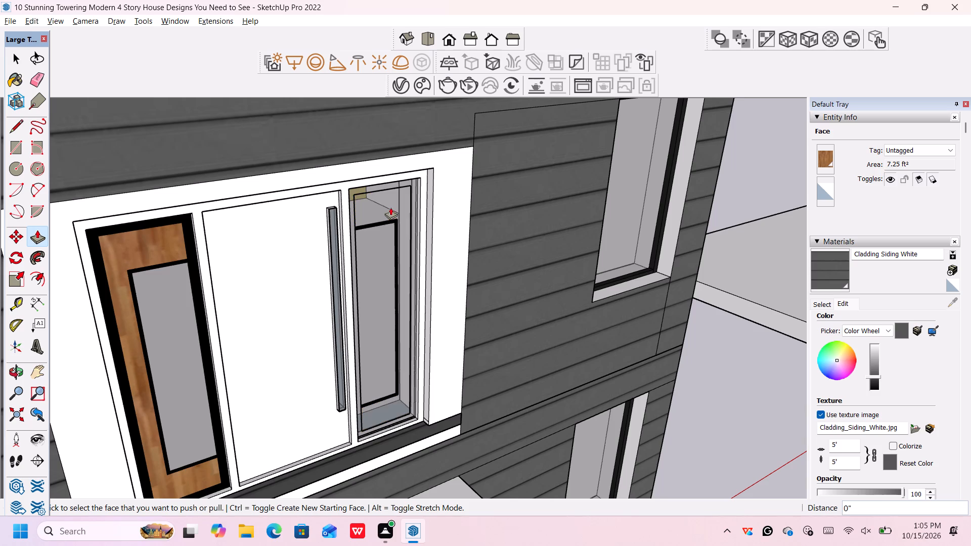
Delete the thin black inner frame face inside the right sidelight of the second-storey door.
{"action": "key", "text": "space"}
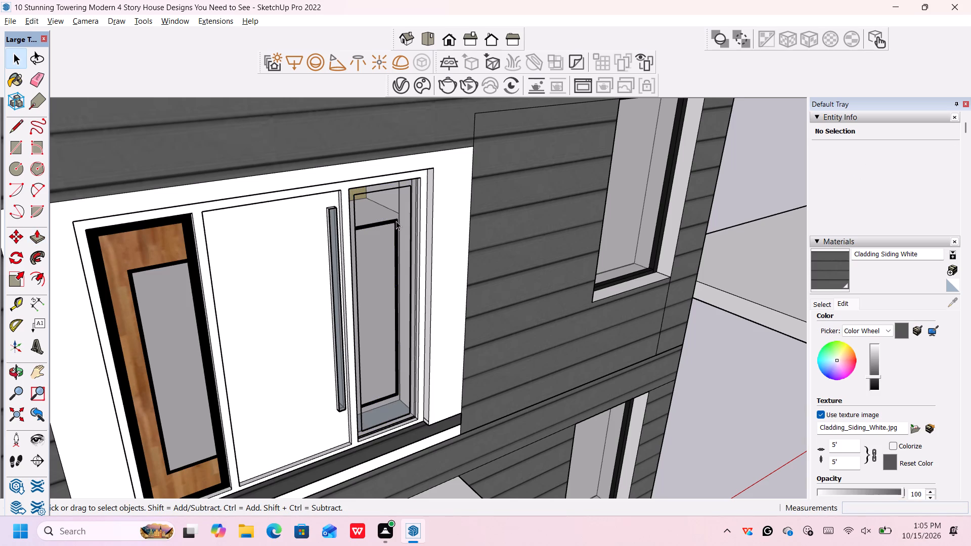
{"action": "left_click", "coordinate": [395, 223]}
{"action": "scroll", "coordinate": [393, 220], "scroll_direction": "up", "scroll_amount": 5}
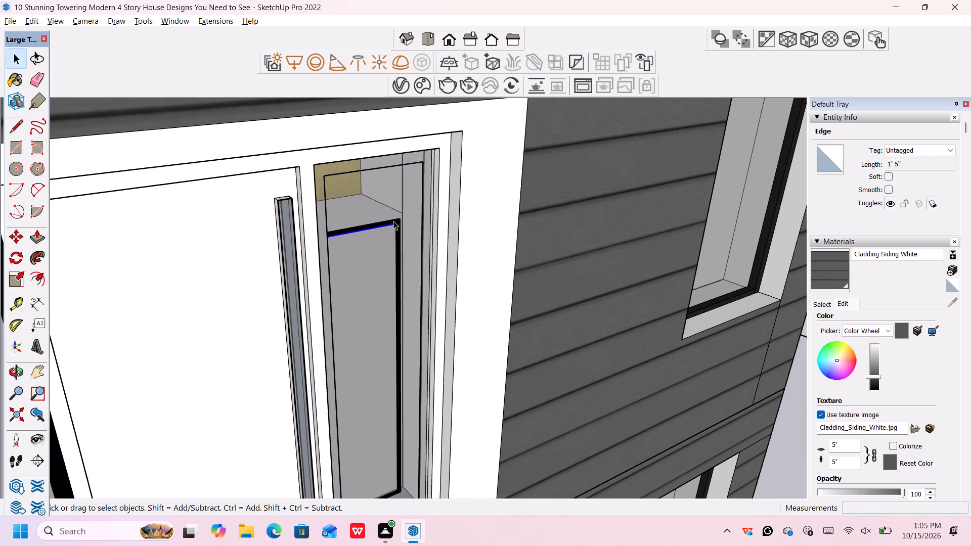
{"action": "left_click", "coordinate": [393, 221]}
{"action": "scroll", "coordinate": [395, 222], "scroll_direction": "up", "scroll_amount": 13}
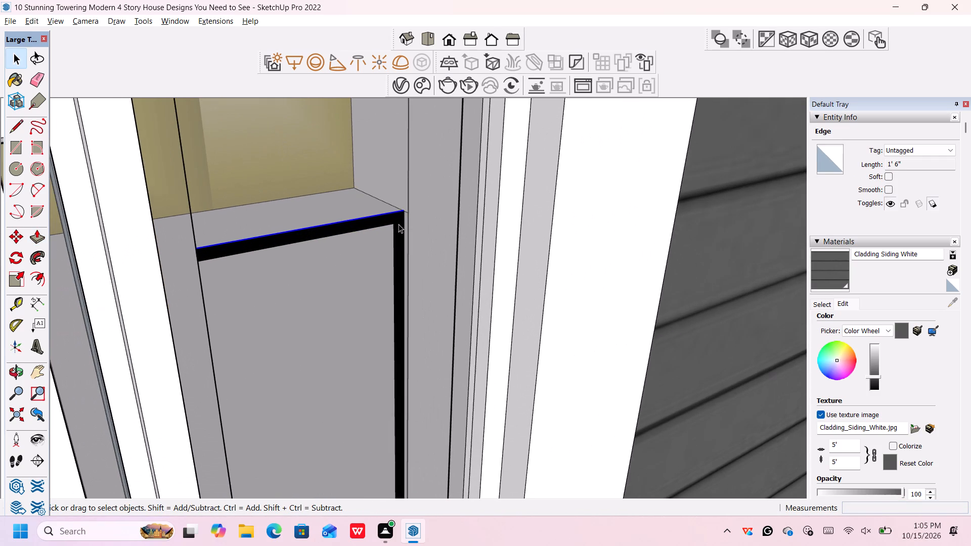
{"action": "left_click", "coordinate": [399, 223]}
{"action": "key", "text": "Delete"}
Delete the transparent glass face filling the opening of the second-storey door's right sidelight.
{"action": "scroll", "coordinate": [399, 223], "scroll_direction": "down", "scroll_amount": 3}
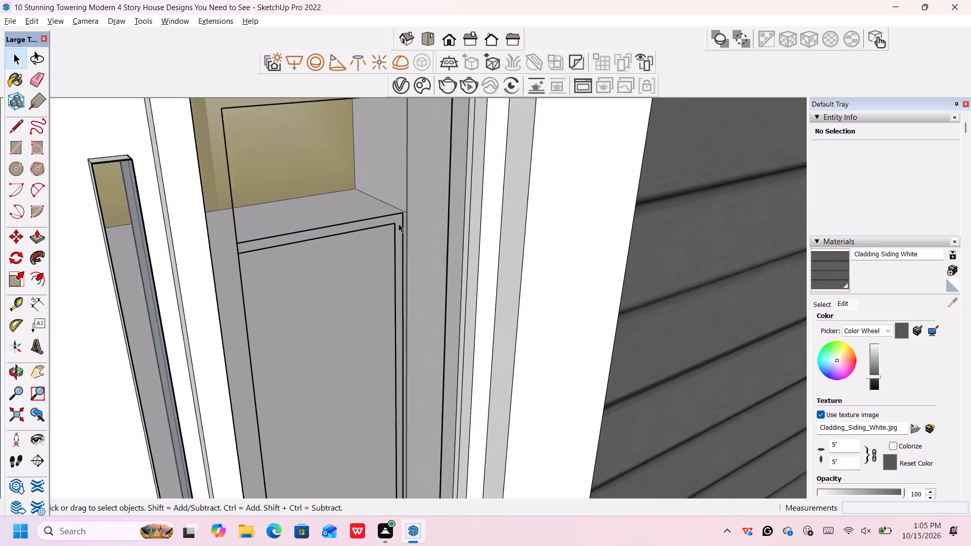
{"action": "scroll", "coordinate": [399, 223], "scroll_direction": "down", "scroll_amount": 18}
{"action": "scroll", "coordinate": [399, 222], "scroll_direction": "down", "scroll_amount": 6}
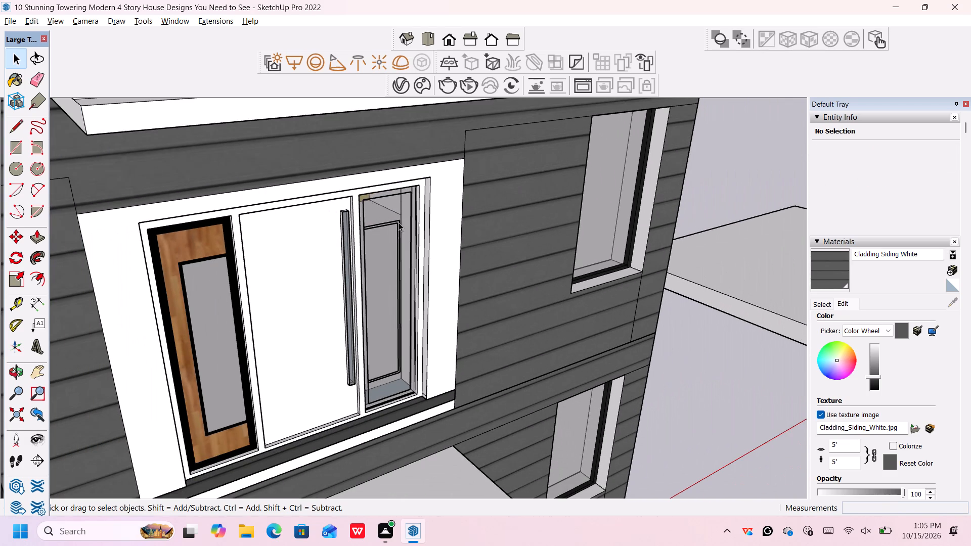
{"action": "scroll", "coordinate": [402, 197], "scroll_direction": "up", "scroll_amount": 1}
{"action": "scroll", "coordinate": [403, 195], "scroll_direction": "down", "scroll_amount": 1}
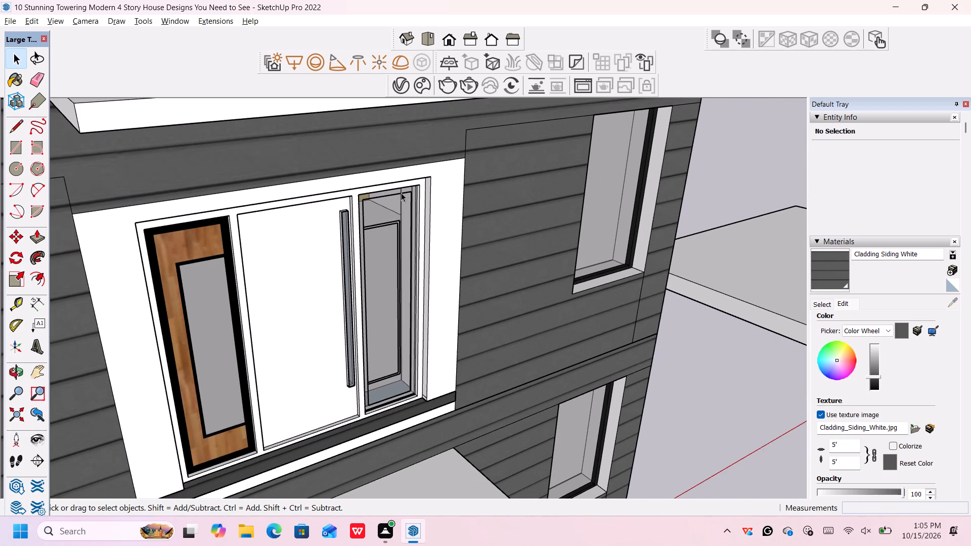
{"action": "middle_click_drag", "start_coordinate": [401, 193], "coordinate": [388, 189]}
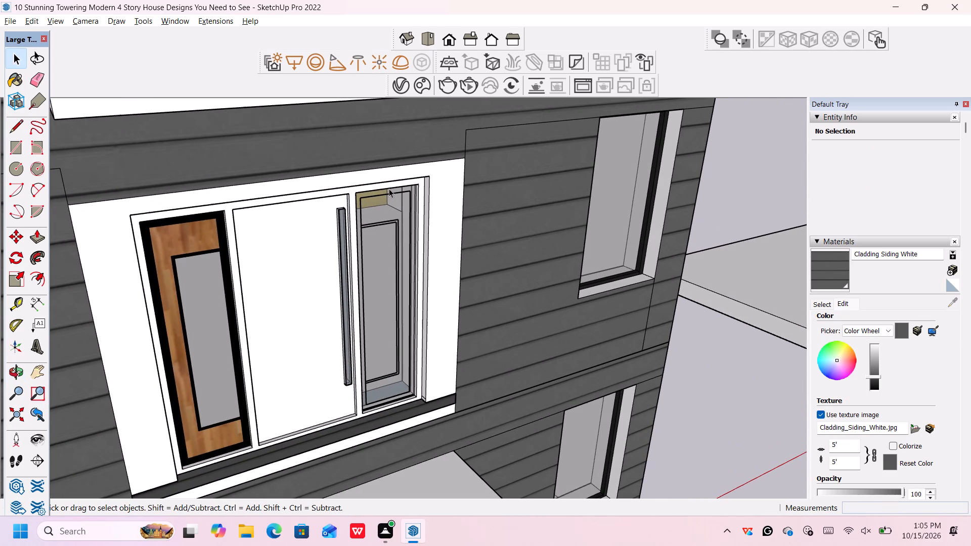
{"action": "scroll", "coordinate": [392, 188], "scroll_direction": "down", "scroll_amount": 1}
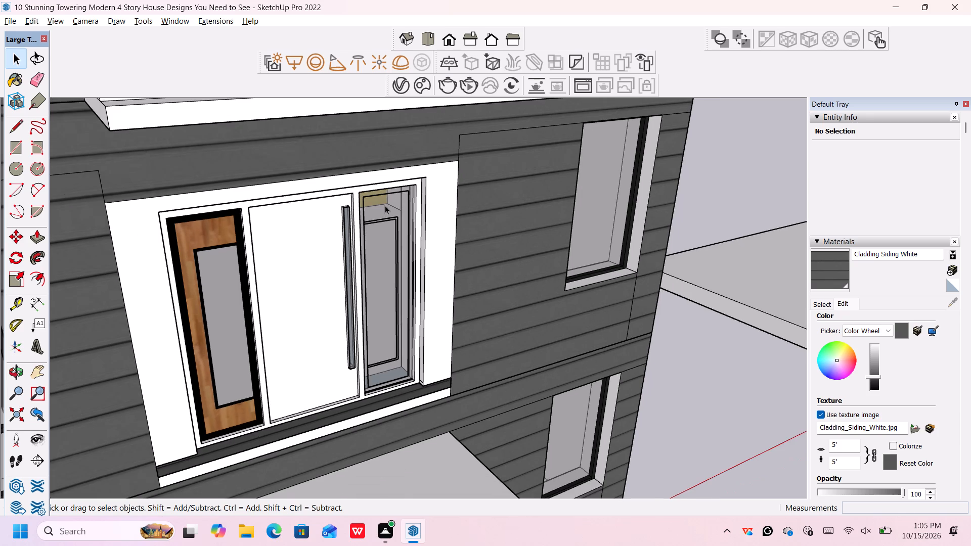
{"action": "scroll", "coordinate": [385, 205], "scroll_direction": "up", "scroll_amount": 3}
{"action": "left_click", "coordinate": [401, 184]}
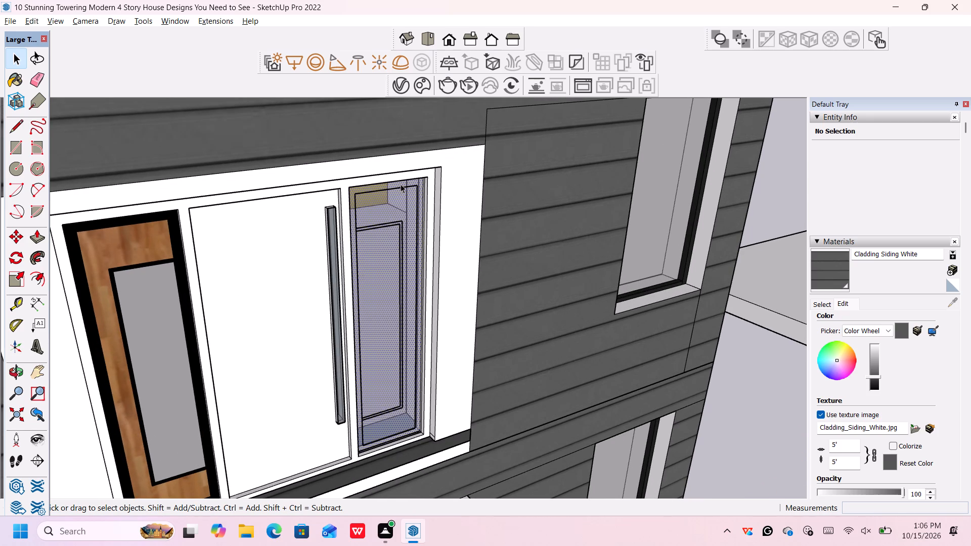
{"action": "key", "text": "Delete"}
Delete the two parallel top edges of the leftover inner frame outline in the right sidelight.
{"action": "scroll", "coordinate": [392, 223], "scroll_direction": "up", "scroll_amount": 5}
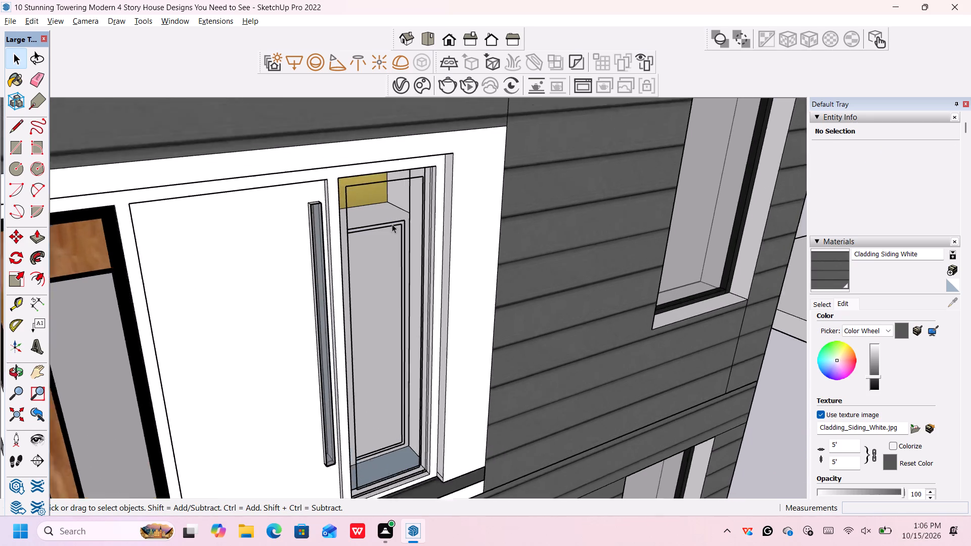
{"action": "scroll", "coordinate": [392, 224], "scroll_direction": "up", "scroll_amount": 9}
{"action": "left_click", "coordinate": [390, 221]}
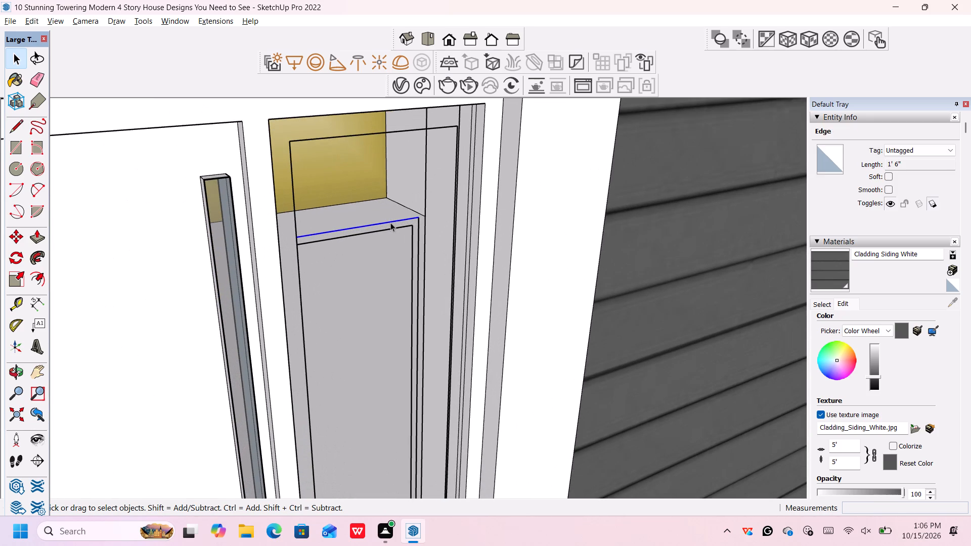
{"action": "key", "text": "Delete"}
{"action": "left_click", "coordinate": [391, 226]}
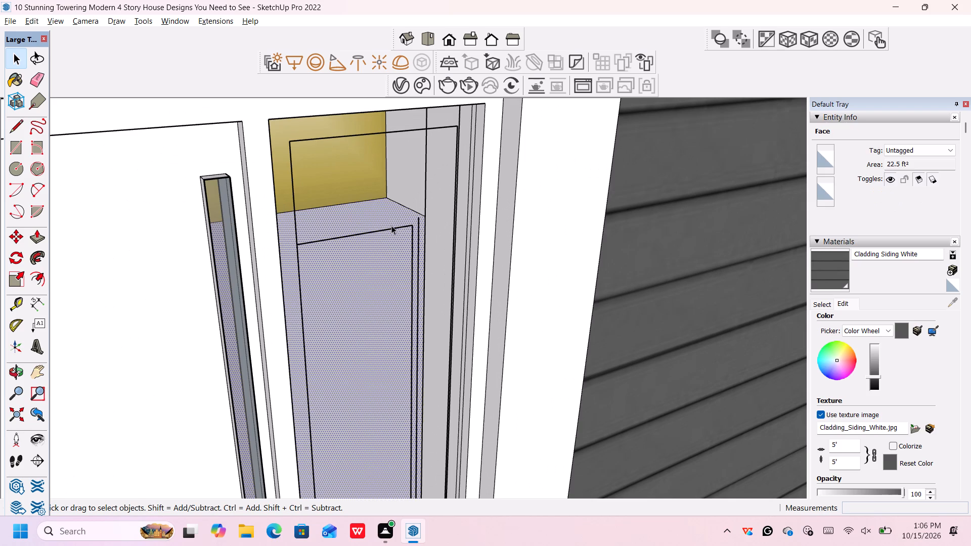
{"action": "scroll", "coordinate": [391, 225], "scroll_direction": "down", "scroll_amount": 7}
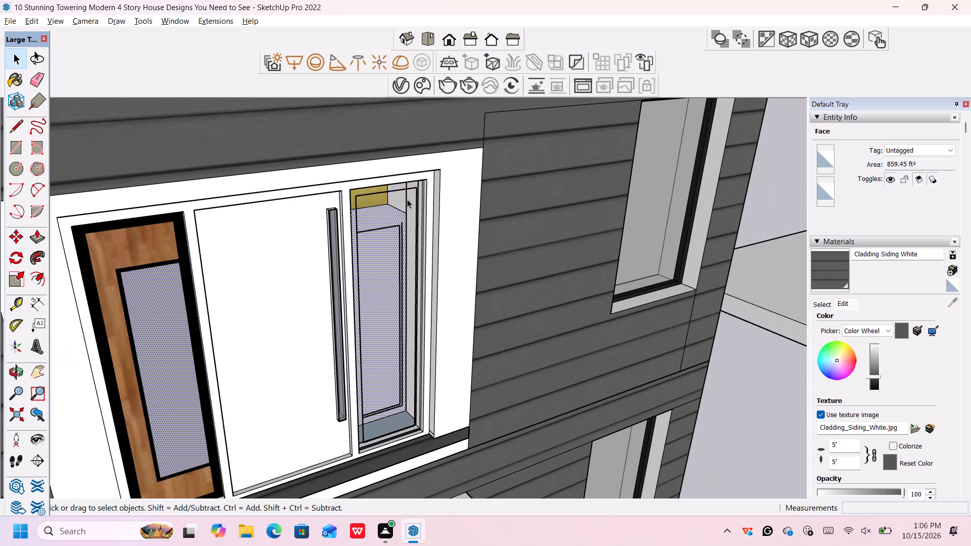
{"action": "key", "text": "space"}
{"action": "left_click", "coordinate": [769, 250]}
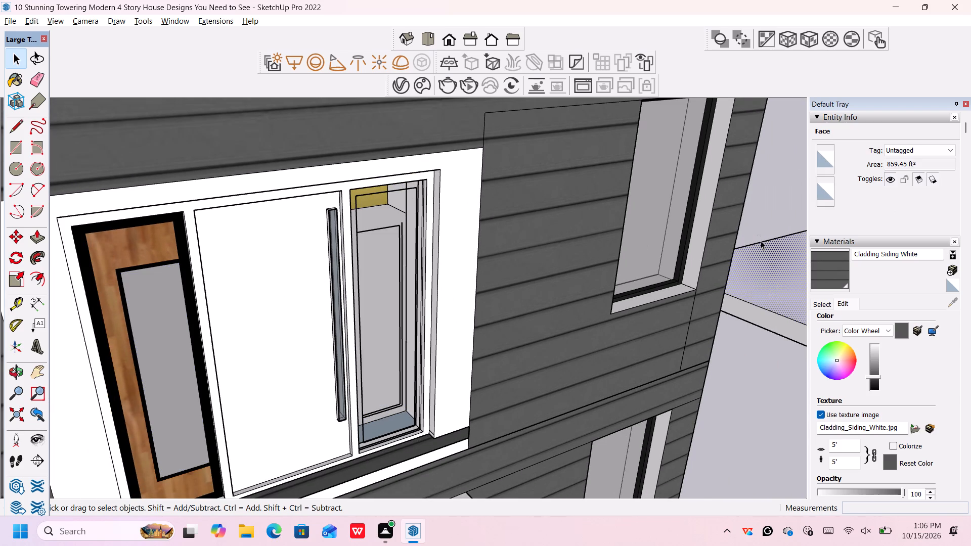
{"action": "left_click", "coordinate": [754, 215]}
{"action": "scroll", "coordinate": [400, 210], "scroll_direction": "up", "scroll_amount": 7}
{"action": "scroll", "coordinate": [385, 235], "scroll_direction": "down", "scroll_amount": 5}
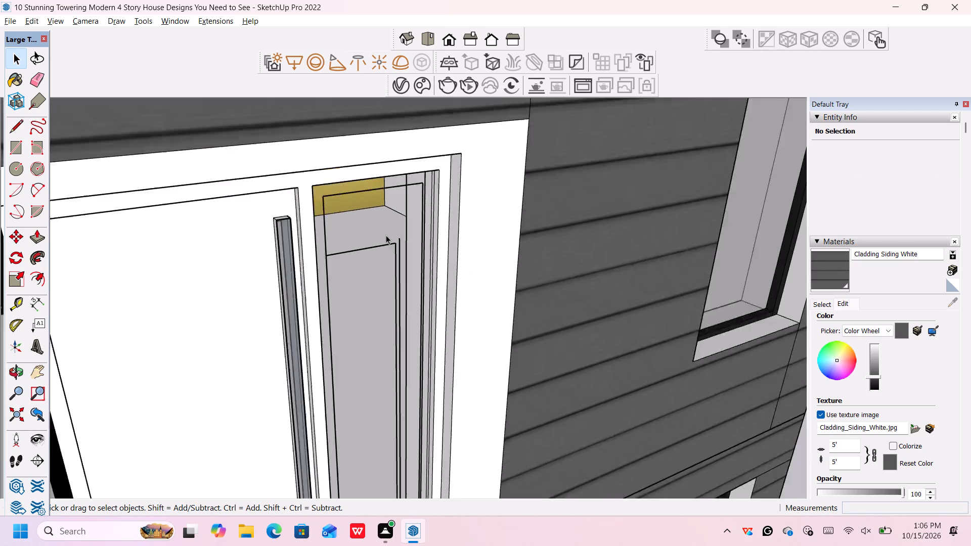
{"action": "scroll", "coordinate": [386, 235], "scroll_direction": "down", "scroll_amount": 1}
{"action": "scroll", "coordinate": [386, 237], "scroll_direction": "up", "scroll_amount": 2}
{"action": "scroll", "coordinate": [386, 237], "scroll_direction": "down", "scroll_amount": 2}
{"action": "left_click", "coordinate": [384, 243]}
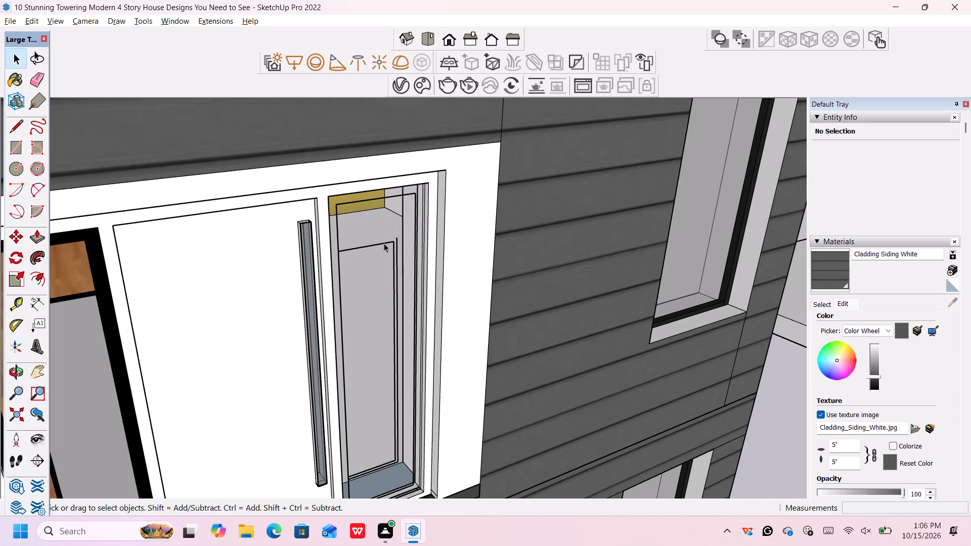
{"action": "key", "text": "Delete"}
Delete the two parallel vertical edges on the right side of the sidelight's leftover inner frame outline.
{"action": "left_click", "coordinate": [396, 251]}
{"action": "key", "text": "Delete"}
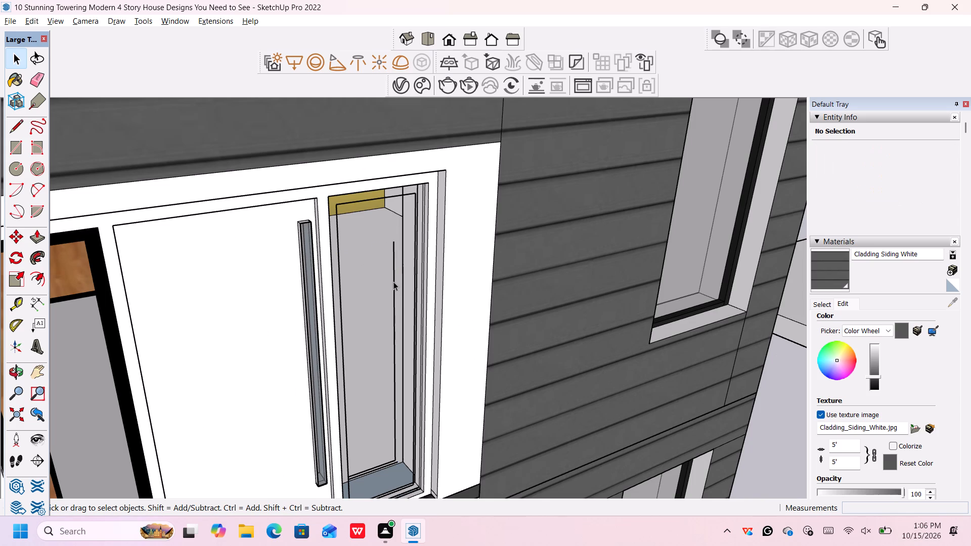
{"action": "left_click", "coordinate": [393, 282]}
{"action": "key", "text": "Delete"}
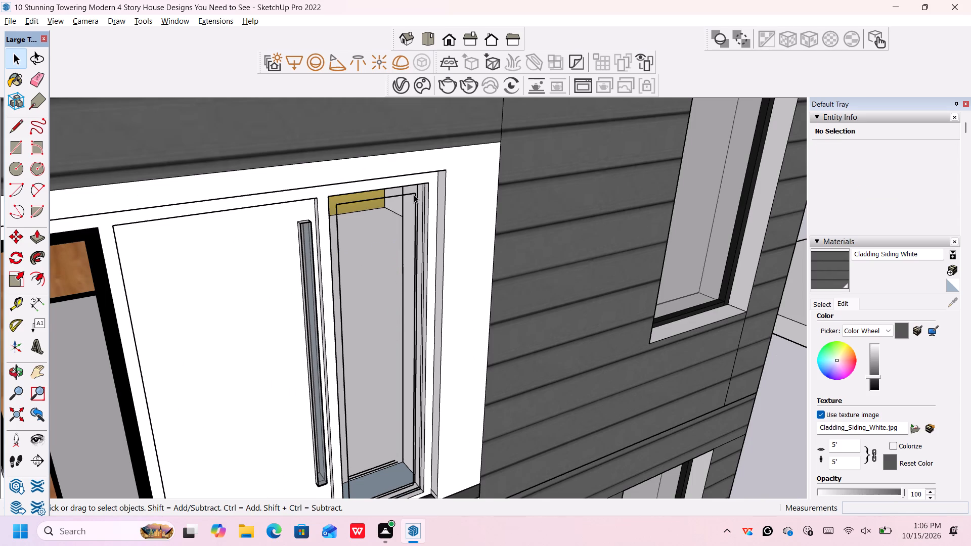
Delete the top edge and the right vertical edge of the right sidelight's leftover panel outline.
{"action": "scroll", "coordinate": [414, 195], "scroll_direction": "up", "scroll_amount": 4}
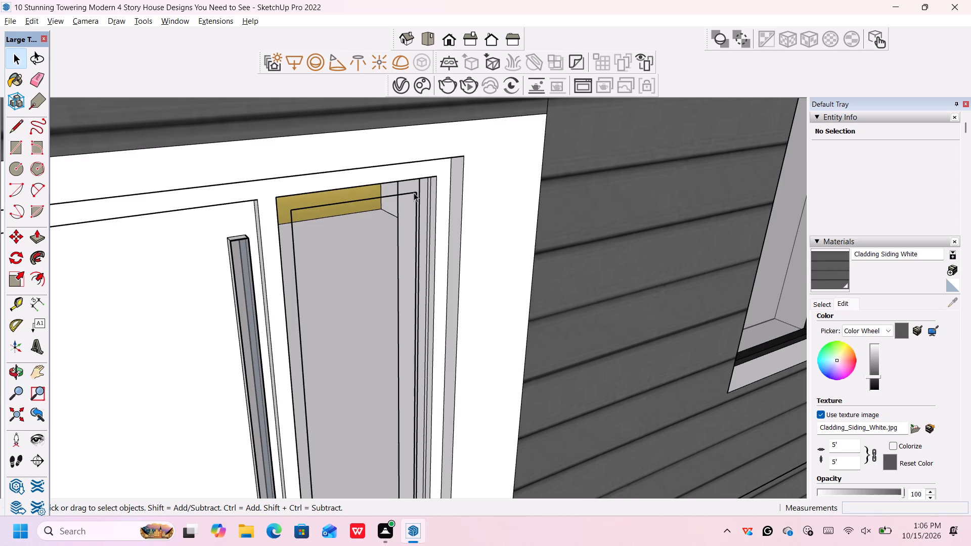
{"action": "left_click", "coordinate": [414, 193]}
{"action": "key", "text": "Delete"}
{"action": "left_click", "coordinate": [416, 200]}
{"action": "key", "text": "Delete"}
Delete the short lower segment and the remaining length of the left vertical edge in the right sidelight.
{"action": "scroll", "coordinate": [373, 242], "scroll_direction": "down", "scroll_amount": 7}
{"action": "scroll", "coordinate": [368, 335], "scroll_direction": "up", "scroll_amount": 1}
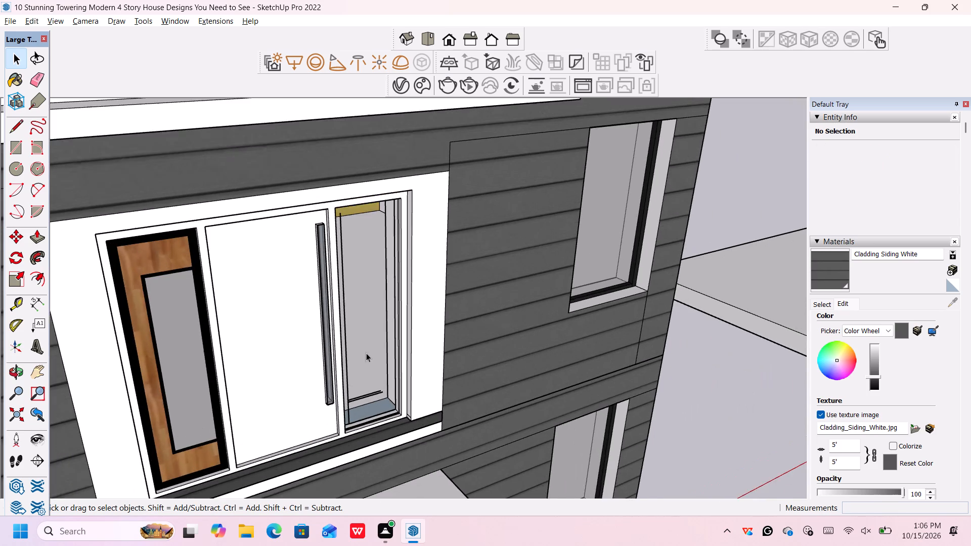
{"action": "scroll", "coordinate": [366, 353], "scroll_direction": "up", "scroll_amount": 3}
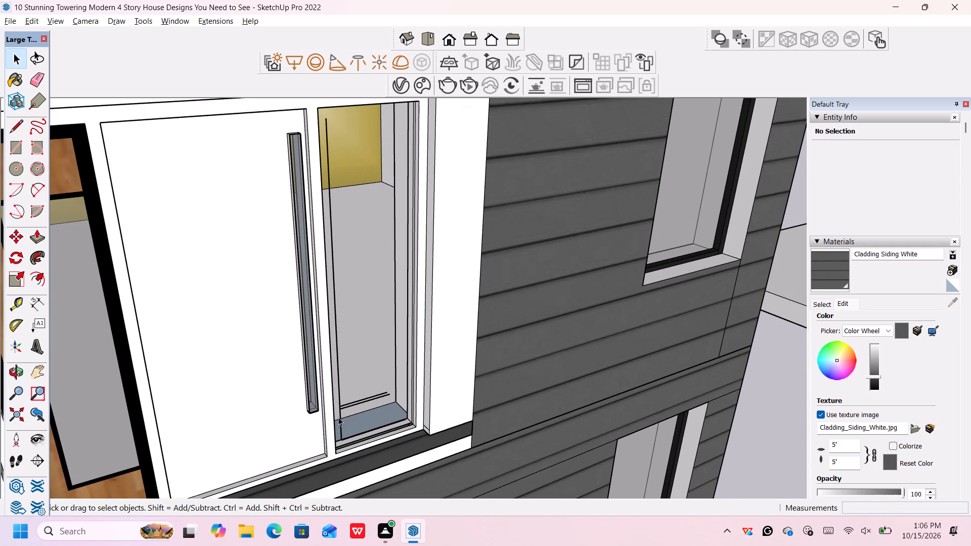
{"action": "left_click", "coordinate": [340, 415]}
{"action": "key", "text": "Delete"}
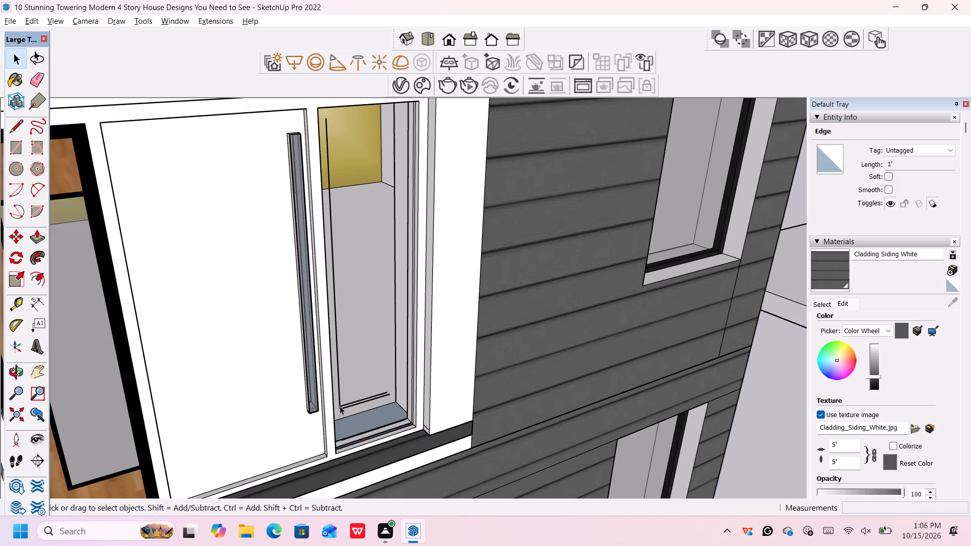
{"action": "left_click", "coordinate": [339, 398]}
{"action": "key", "text": "Delete"}
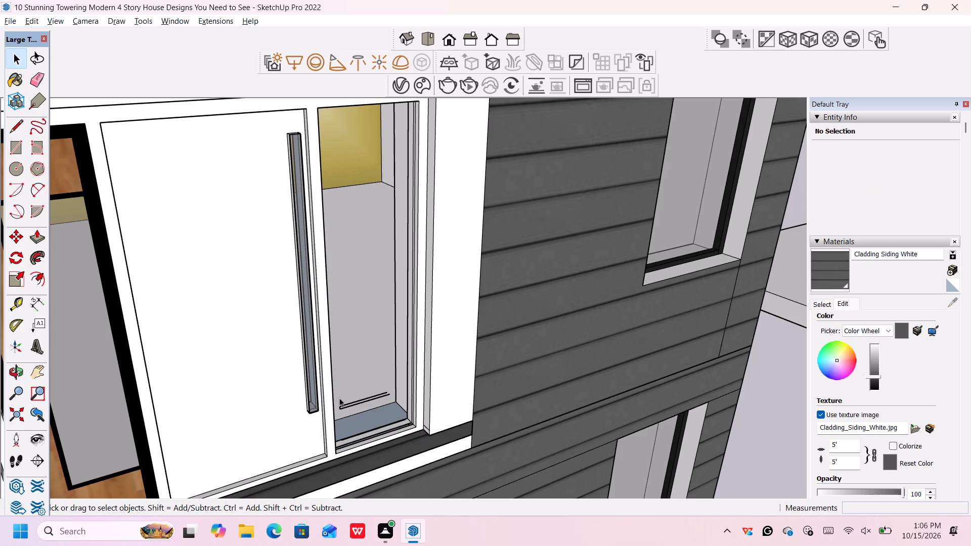
Delete the short connecting edge and the two parallel bottom edges left from the right sidelight's inner frame.
{"action": "scroll", "coordinate": [342, 404], "scroll_direction": "up", "scroll_amount": 12}
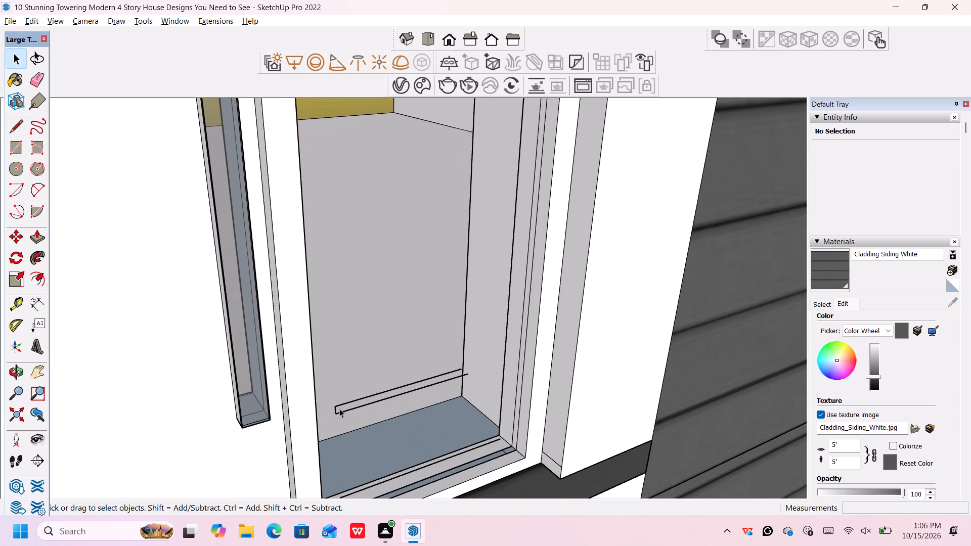
{"action": "left_click", "coordinate": [336, 410]}
{"action": "key", "text": "Delete"}
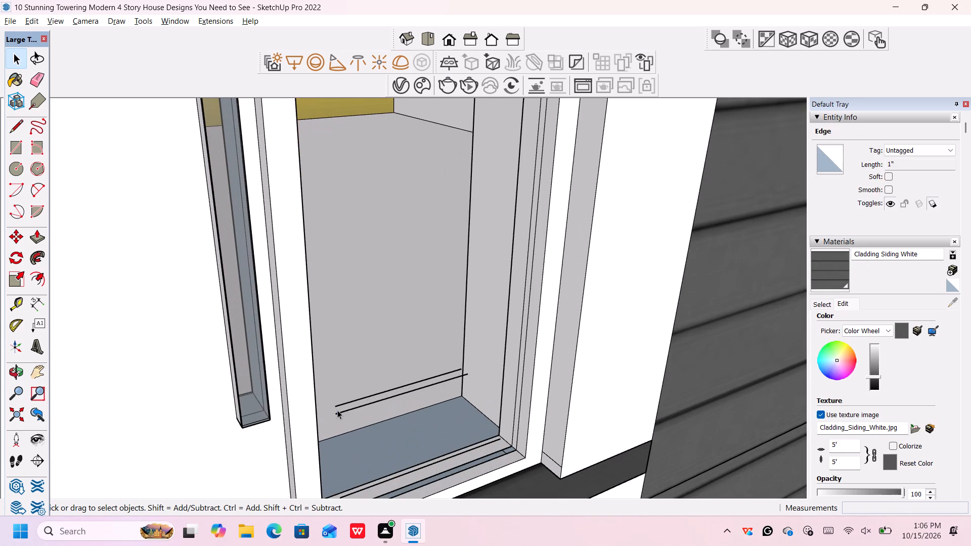
{"action": "left_click", "coordinate": [344, 403]}
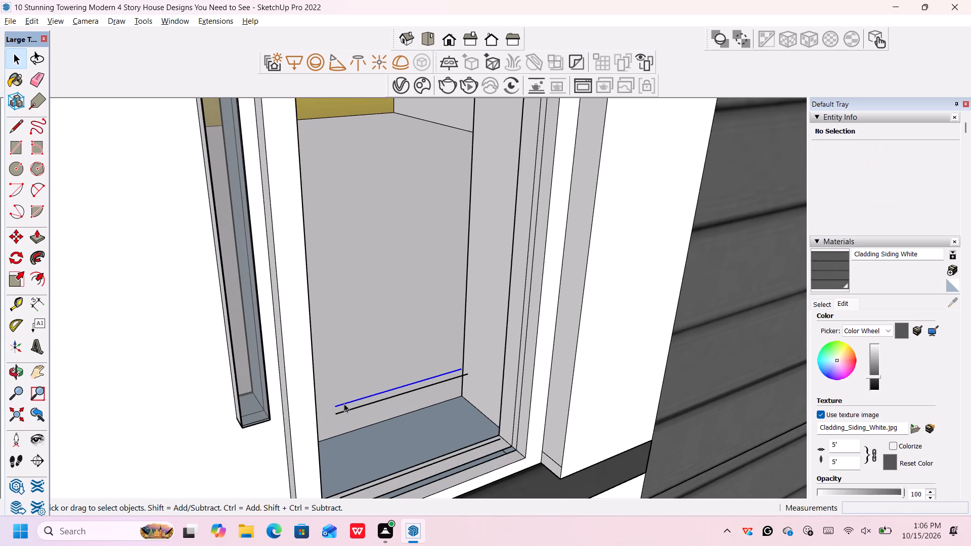
{"action": "key", "text": "Delete"}
{"action": "left_click", "coordinate": [349, 409]}
{"action": "key", "text": "Delete"}
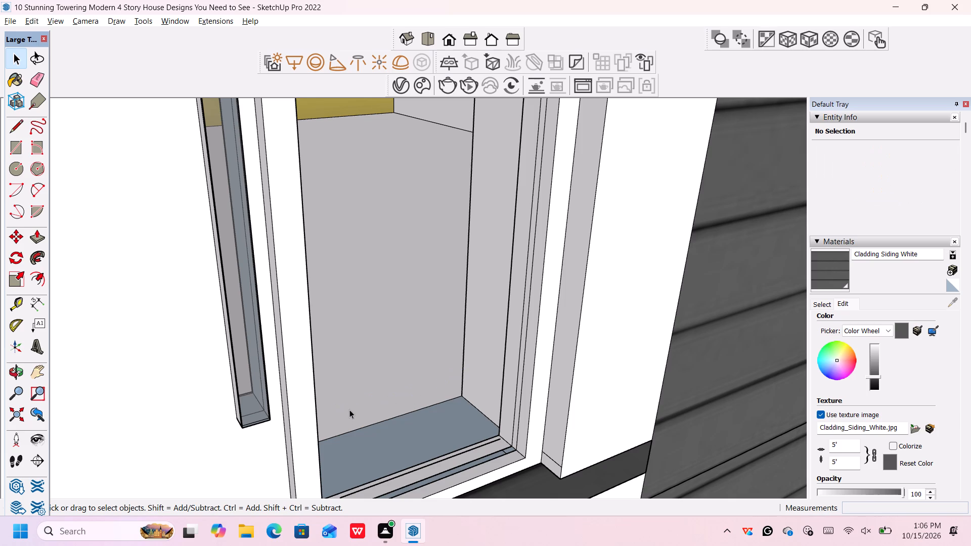
Delete the leftover bottom edge of the panel outline just above the right sidelight's sill.
{"action": "scroll", "coordinate": [348, 408], "scroll_direction": "down", "scroll_amount": 4}
{"action": "scroll", "coordinate": [351, 421], "scroll_direction": "up", "scroll_amount": 2}
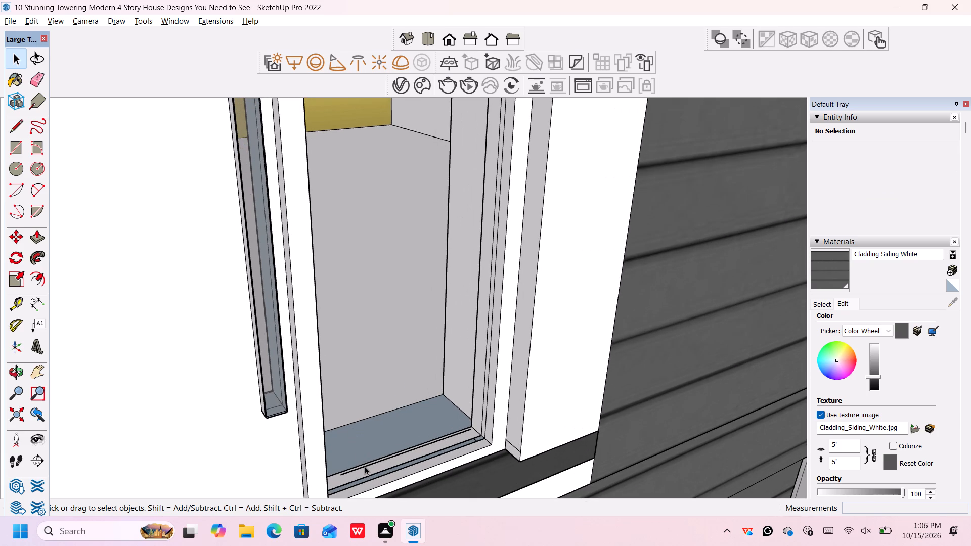
{"action": "left_click", "coordinate": [365, 466]}
{"action": "key", "text": "Delete"}
Delete the short stray edge in the lower right corner of the right sidelight, beside the sill.
{"action": "scroll", "coordinate": [366, 466], "scroll_direction": "down", "scroll_amount": 7}
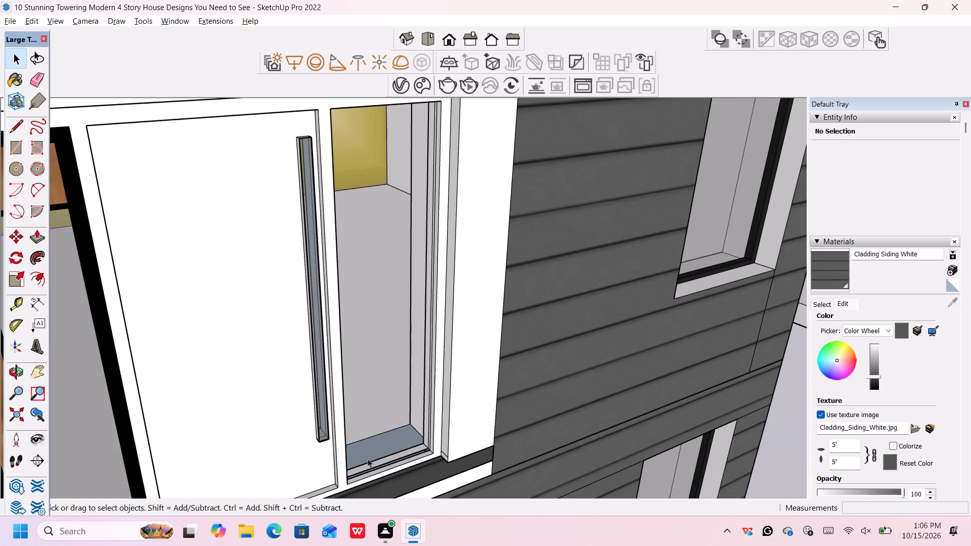
{"action": "scroll", "coordinate": [370, 447], "scroll_direction": "down", "scroll_amount": 3}
{"action": "scroll", "coordinate": [395, 359], "scroll_direction": "up", "scroll_amount": 3}
{"action": "scroll", "coordinate": [394, 332], "scroll_direction": "down", "scroll_amount": 3}
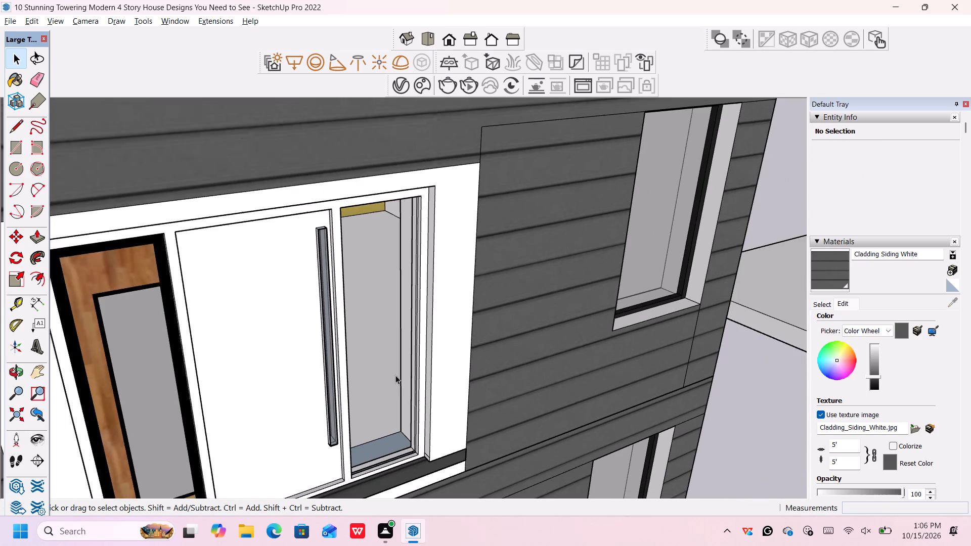
{"action": "scroll", "coordinate": [394, 444], "scroll_direction": "up", "scroll_amount": 13}
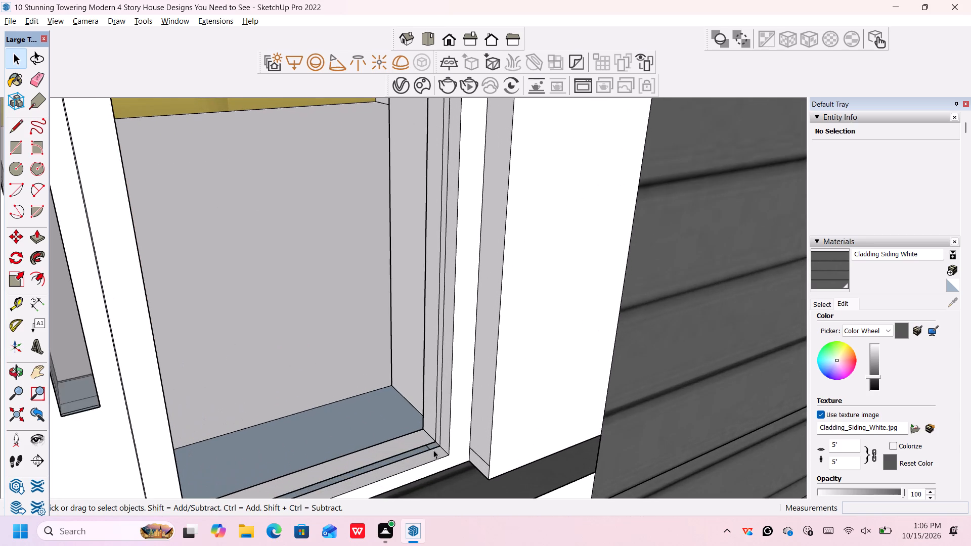
{"action": "scroll", "coordinate": [433, 450], "scroll_direction": "up", "scroll_amount": 12}
{"action": "left_click", "coordinate": [422, 445]}
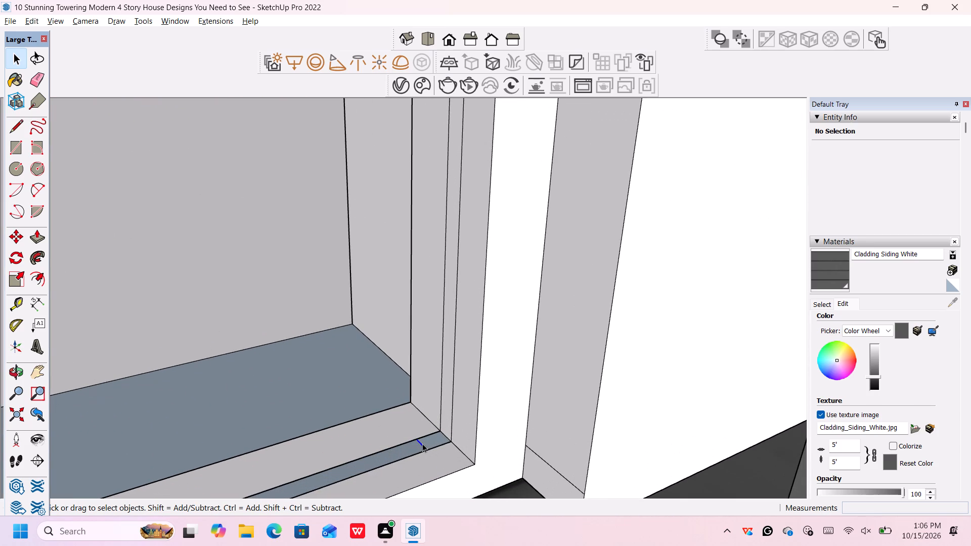
{"action": "key", "text": "Delete"}
{"action": "scroll", "coordinate": [423, 443], "scroll_direction": "down", "scroll_amount": 6}
{"action": "scroll", "coordinate": [423, 440], "scroll_direction": "up", "scroll_amount": 1}
{"action": "scroll", "coordinate": [423, 438], "scroll_direction": "down", "scroll_amount": 7}
{"action": "scroll", "coordinate": [426, 445], "scroll_direction": "up", "scroll_amount": 6}
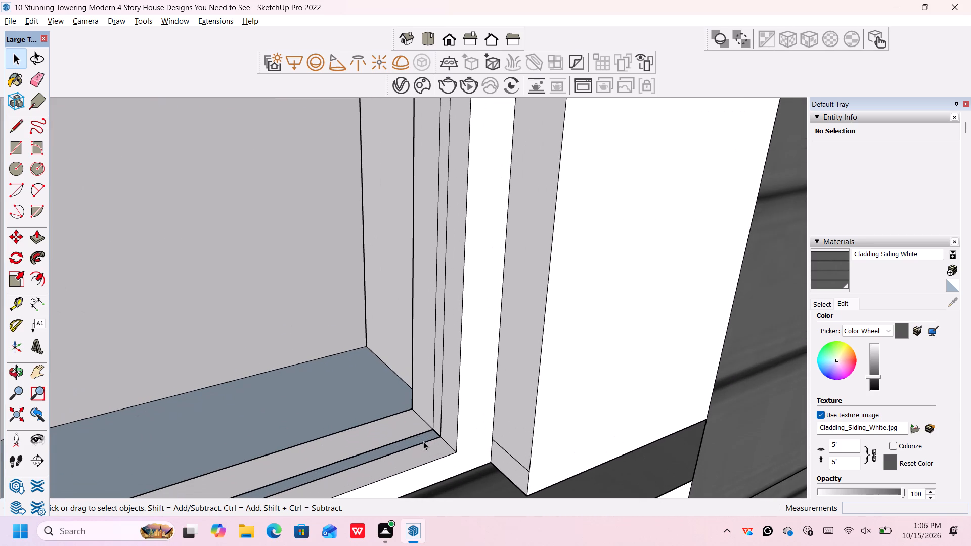
Delete the two leftover vertical edges along the outer jamb of the right sidelight opening.
{"action": "scroll", "coordinate": [422, 438], "scroll_direction": "down", "scroll_amount": 15}
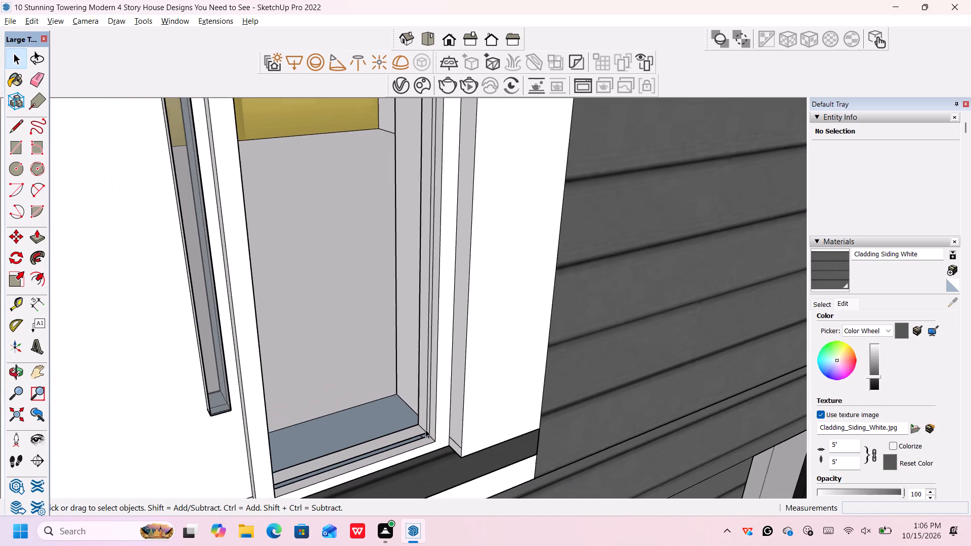
{"action": "scroll", "coordinate": [425, 429], "scroll_direction": "down", "scroll_amount": 5}
{"action": "scroll", "coordinate": [432, 309], "scroll_direction": "down", "scroll_amount": 4}
{"action": "scroll", "coordinate": [417, 211], "scroll_direction": "up", "scroll_amount": 1}
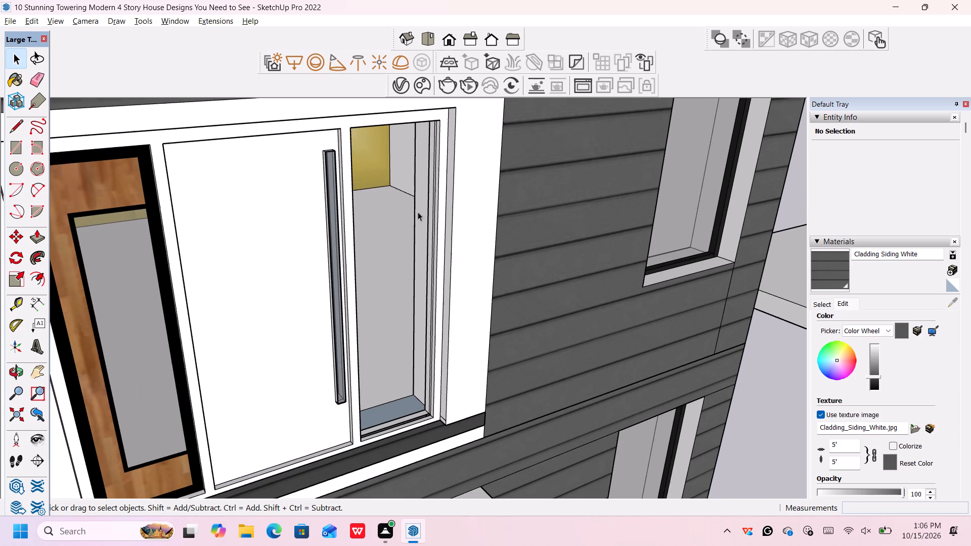
{"action": "scroll", "coordinate": [431, 204], "scroll_direction": "up", "scroll_amount": 5}
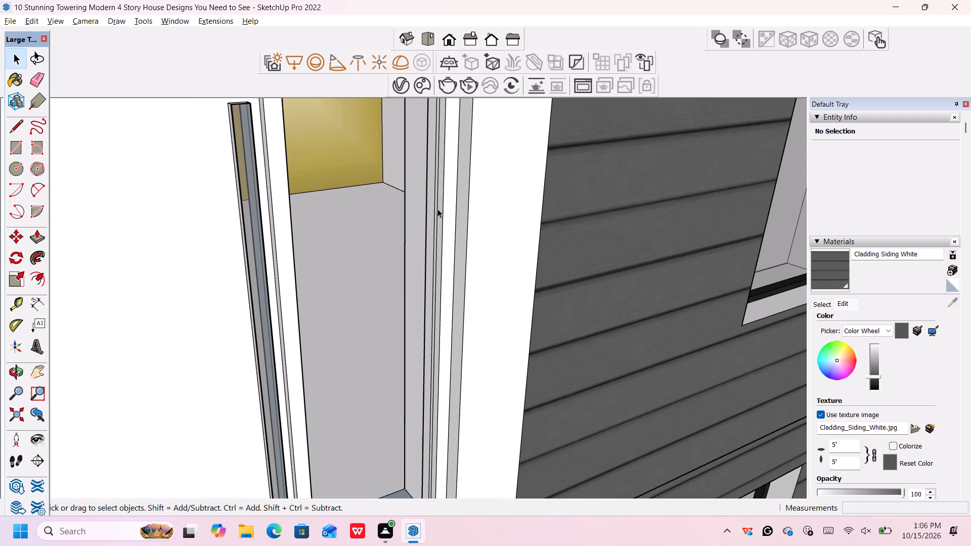
{"action": "left_click", "coordinate": [437, 209]}
{"action": "key", "text": "Delete"}
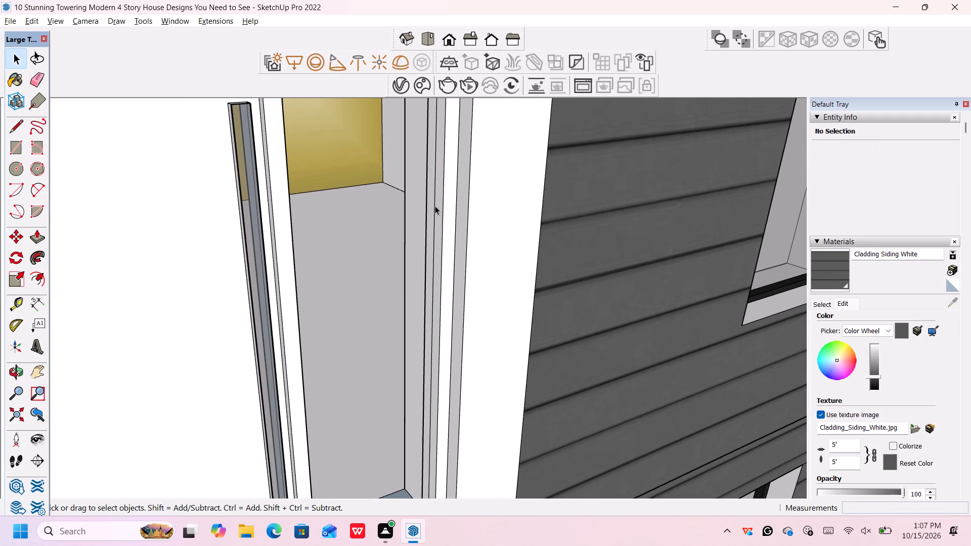
{"action": "left_click", "coordinate": [434, 204]}
{"action": "key", "text": "Delete"}
Push/Pull the inner side face of the right sidelight opening 3" and another 2' 6" toward the door to close it off.
{"action": "scroll", "coordinate": [434, 206], "scroll_direction": "down", "scroll_amount": 7}
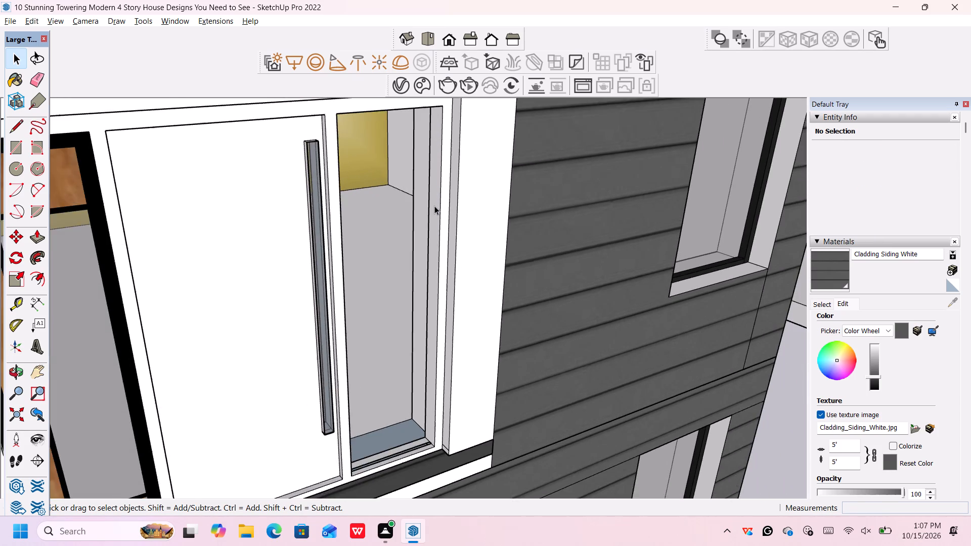
{"action": "scroll", "coordinate": [434, 205], "scroll_direction": "down", "scroll_amount": 4}
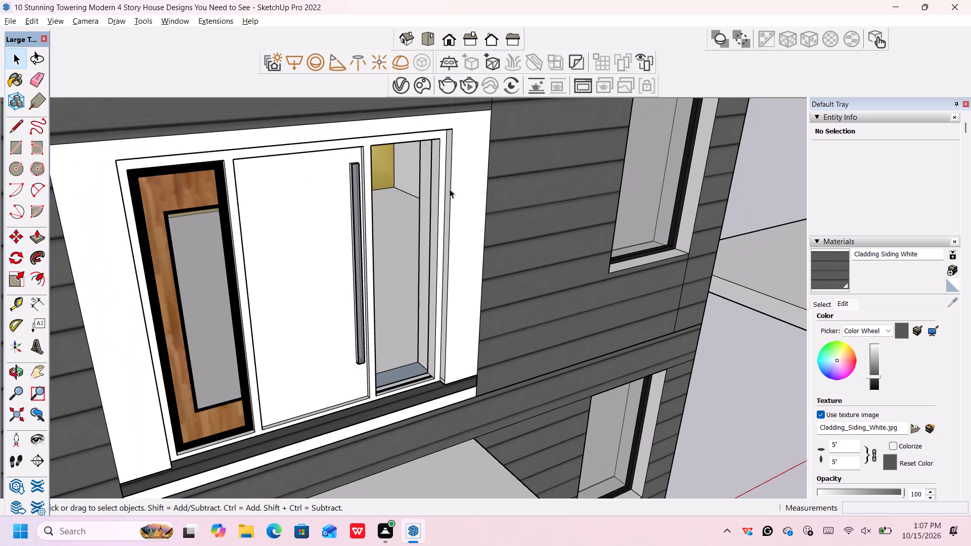
{"action": "scroll", "coordinate": [450, 189], "scroll_direction": "up", "scroll_amount": 1}
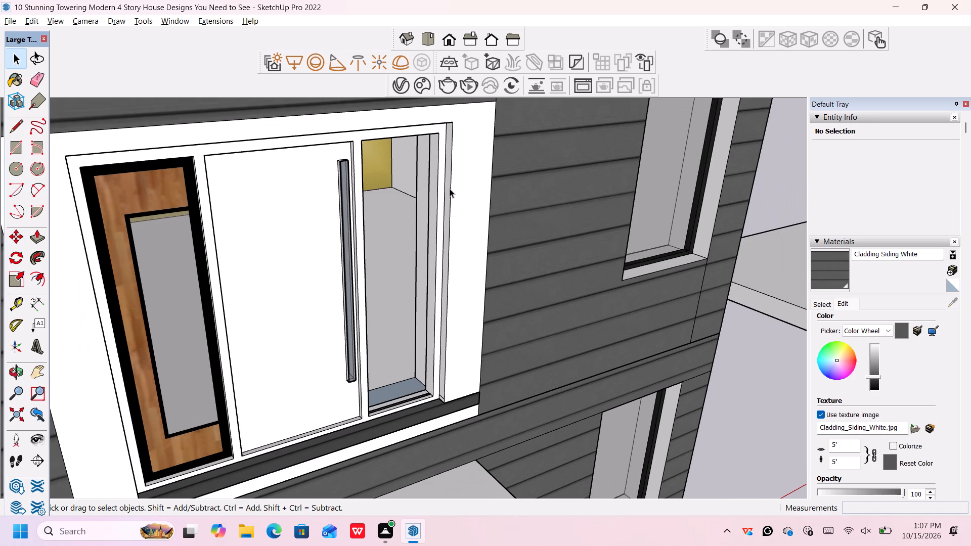
{"action": "scroll", "coordinate": [447, 190], "scroll_direction": "up", "scroll_amount": 1}
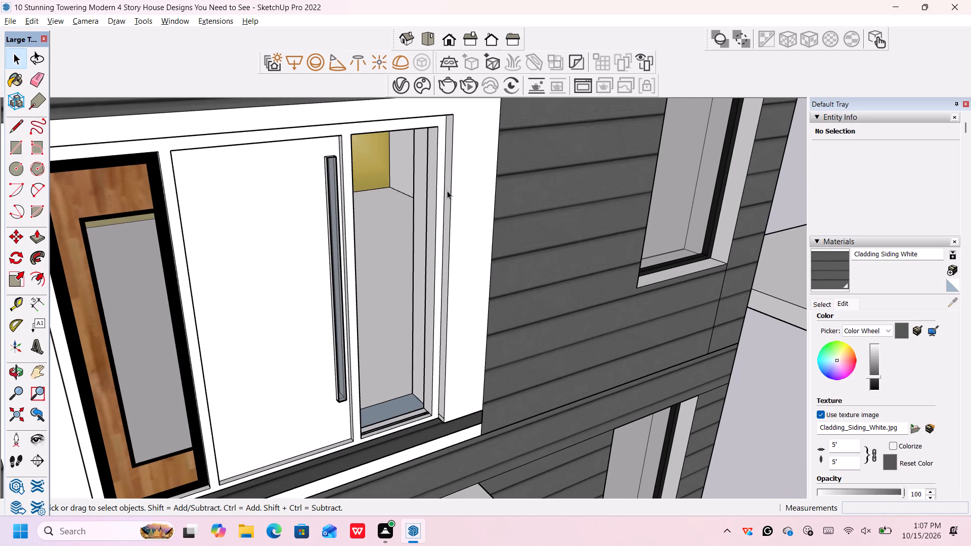
{"action": "scroll", "coordinate": [448, 167], "scroll_direction": "down", "scroll_amount": 4}
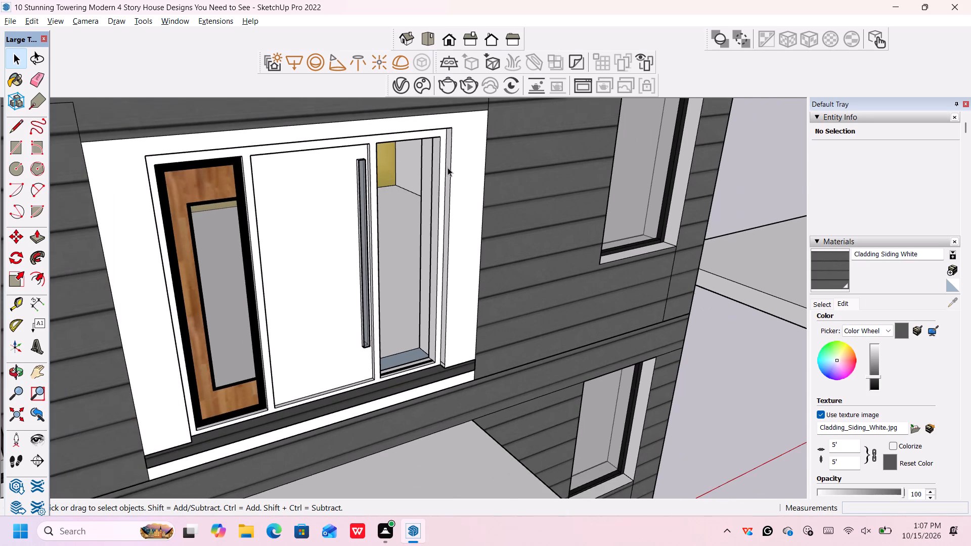
{"action": "scroll", "coordinate": [184, 197], "scroll_direction": "up", "scroll_amount": 1}
{"action": "key", "text": "p"}
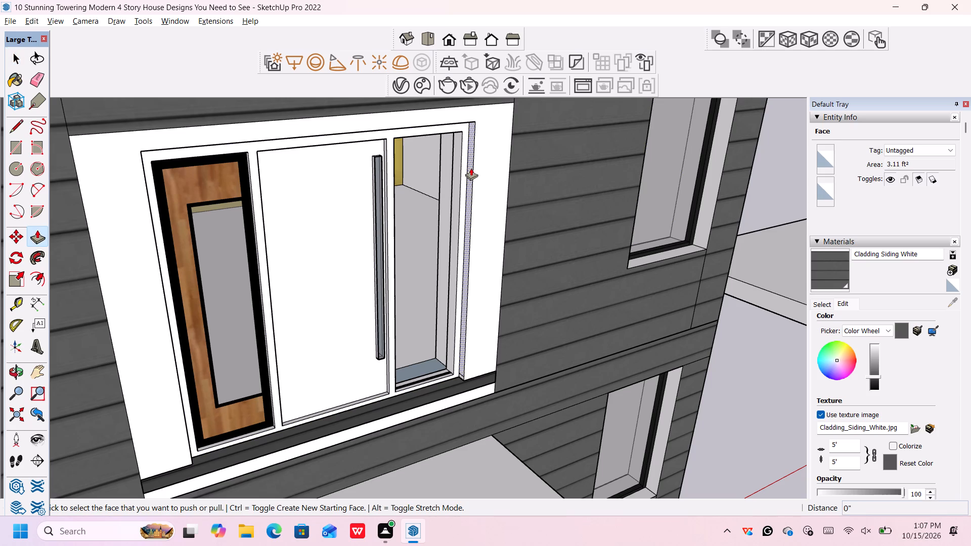
{"action": "left_click", "coordinate": [448, 179]}
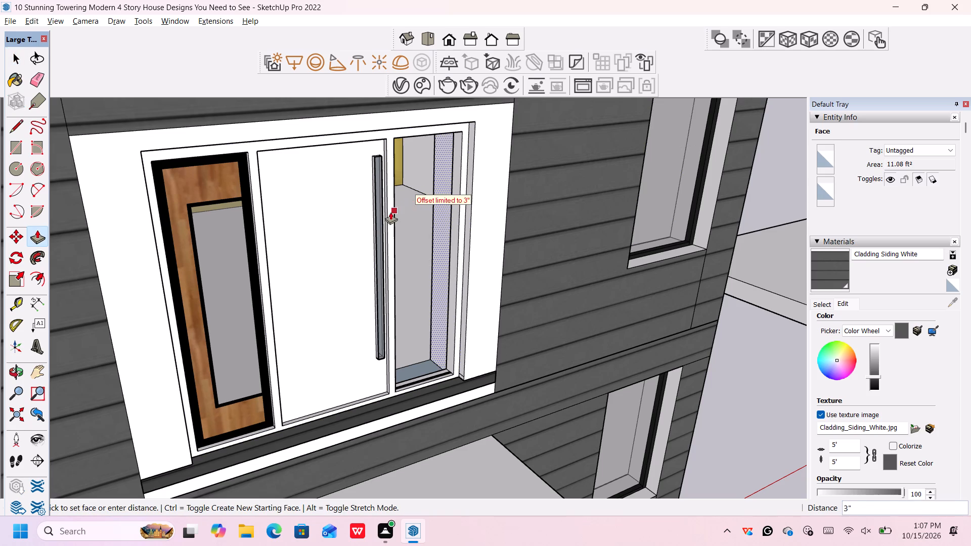
{"action": "left_click", "coordinate": [440, 242]}
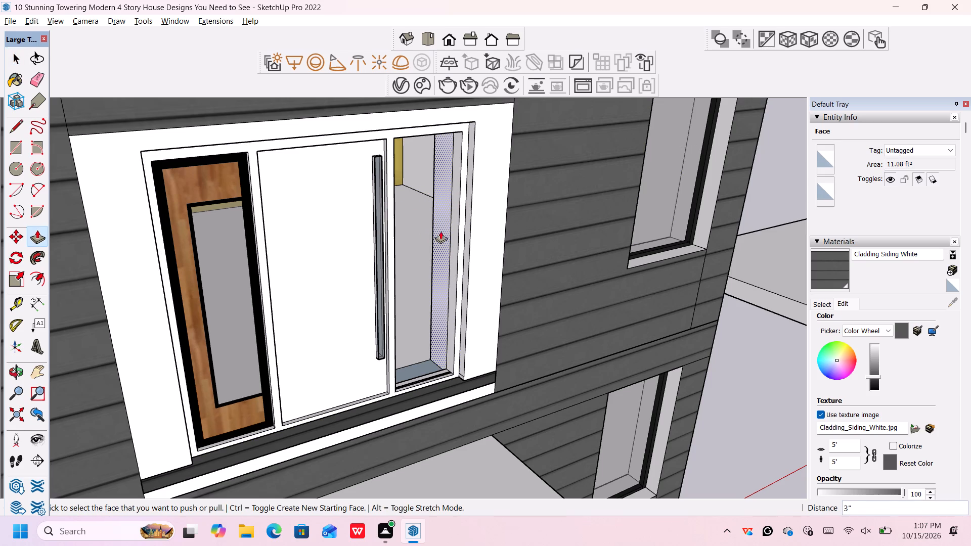
{"action": "left_click", "coordinate": [442, 222]}
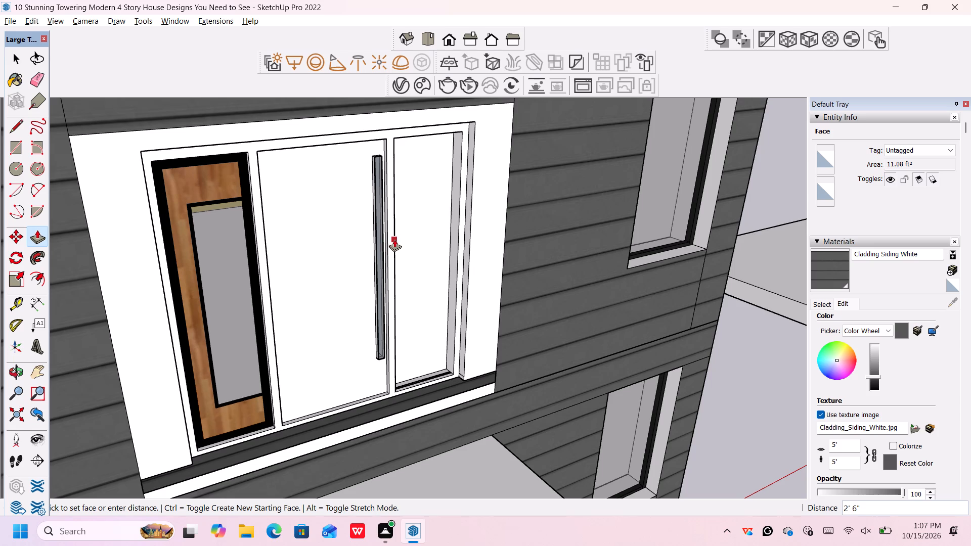
{"action": "left_click", "coordinate": [394, 239]}
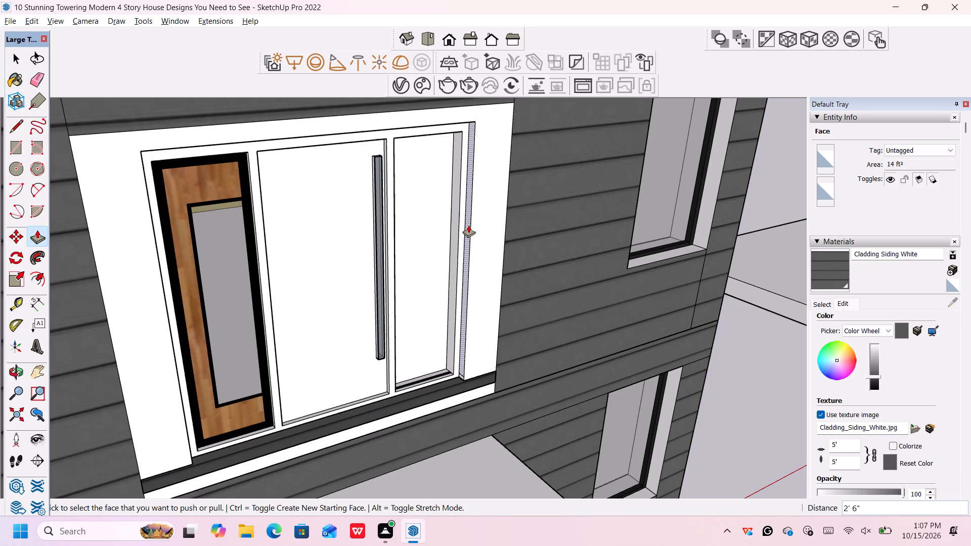
Push/Pull the narrow jamb face of the right sidelight 2' 6" to the door-side edge, filling the remaining recess.
{"action": "left_click", "coordinate": [456, 228]}
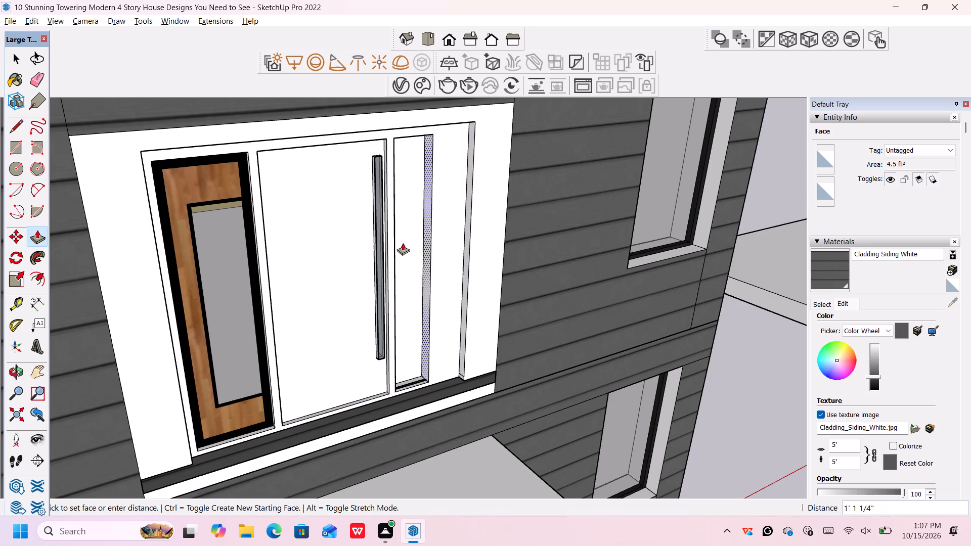
{"action": "left_click", "coordinate": [392, 247]}
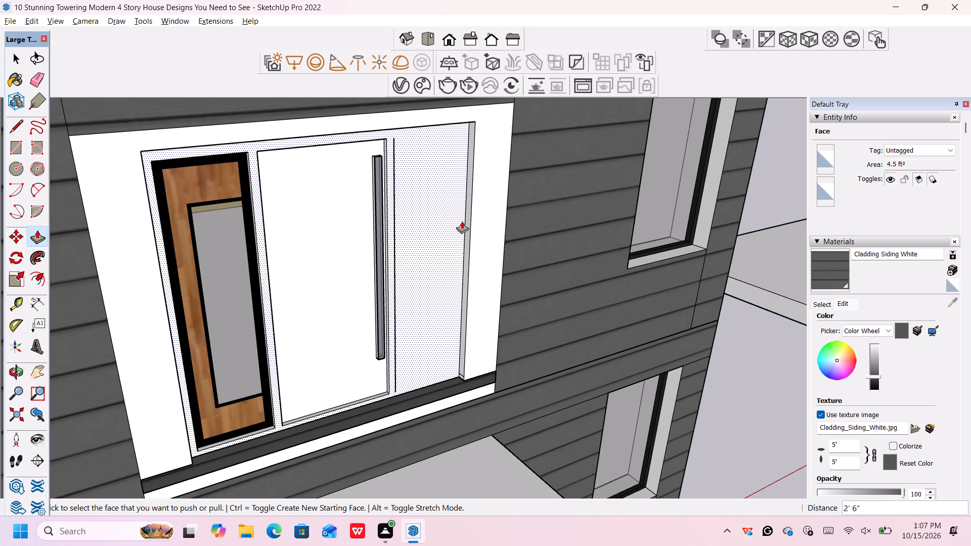
Push/Pull the outer side face of the frame recess 3" and another 2' 6" so the white wall reaches the door frame.
{"action": "left_click", "coordinate": [467, 221]}
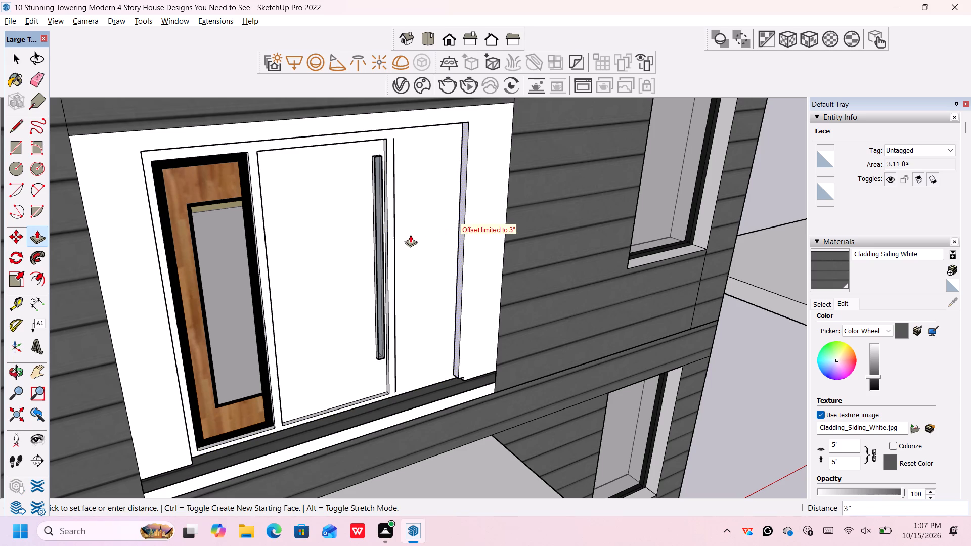
{"action": "left_click", "coordinate": [428, 226]}
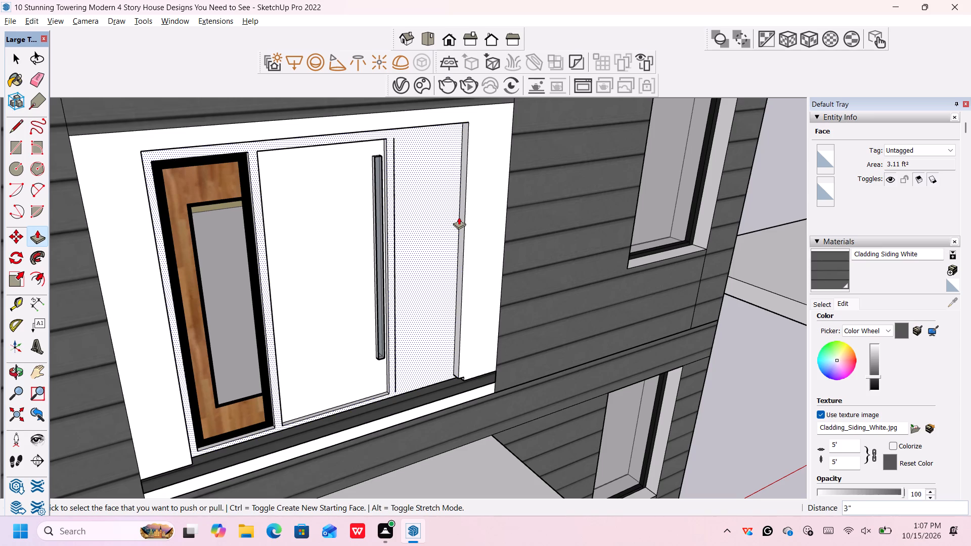
{"action": "left_click", "coordinate": [462, 214]}
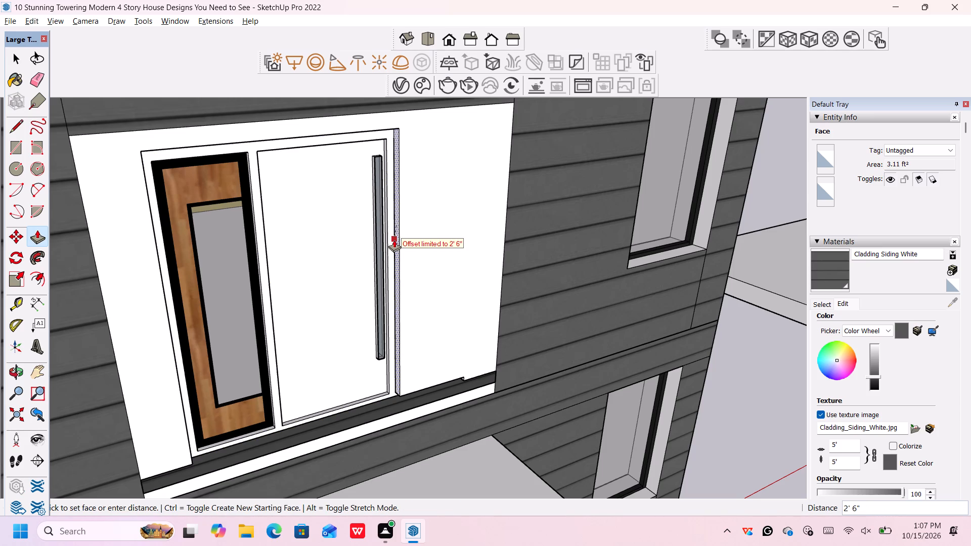
{"action": "left_click", "coordinate": [394, 240]}
Push/Pull the small notch face at the bottom of the extended white wall 2' 9" flush with the door frame.
{"action": "scroll", "coordinate": [433, 376], "scroll_direction": "up", "scroll_amount": 4}
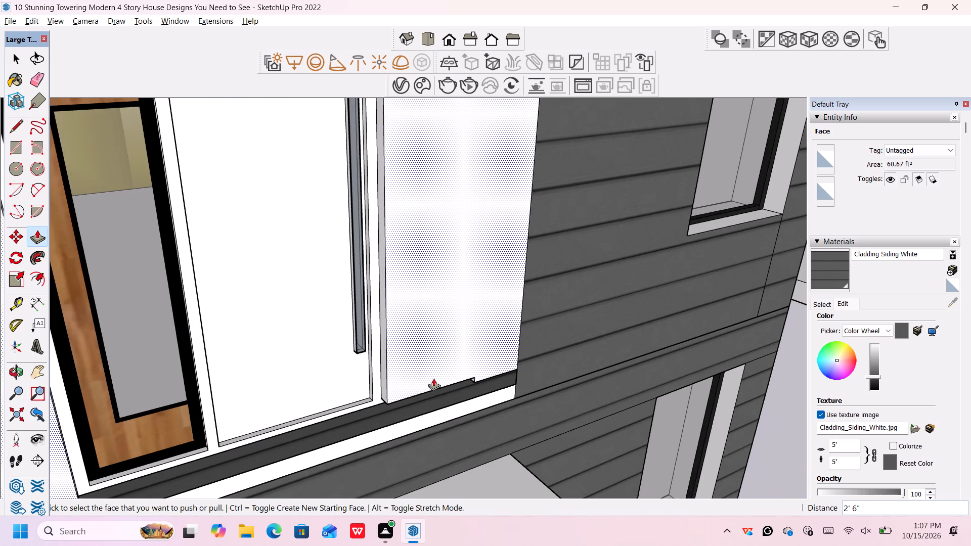
{"action": "middle_click_drag", "start_coordinate": [433, 382], "coordinate": [450, 258]}
{"action": "scroll", "coordinate": [443, 360], "scroll_direction": "up", "scroll_amount": 6}
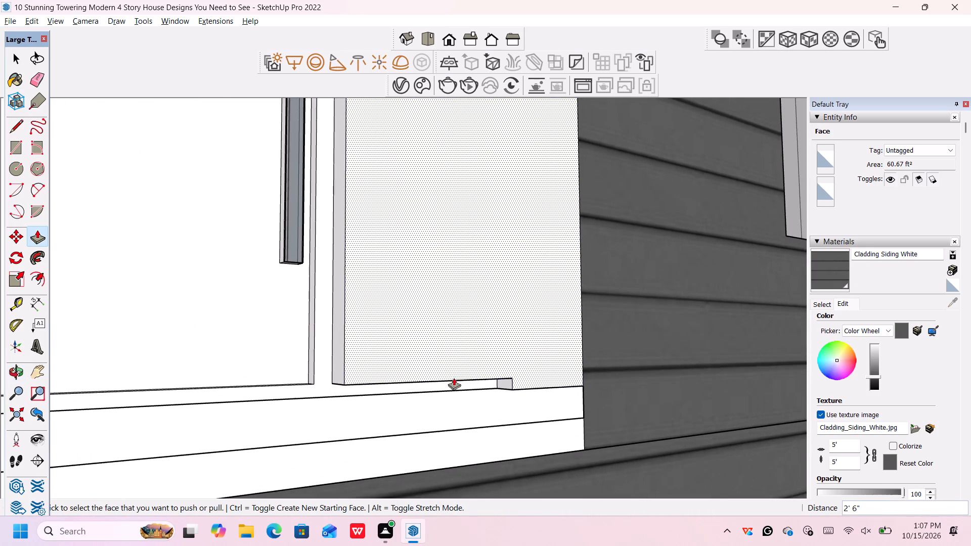
{"action": "left_click", "coordinate": [513, 383]}
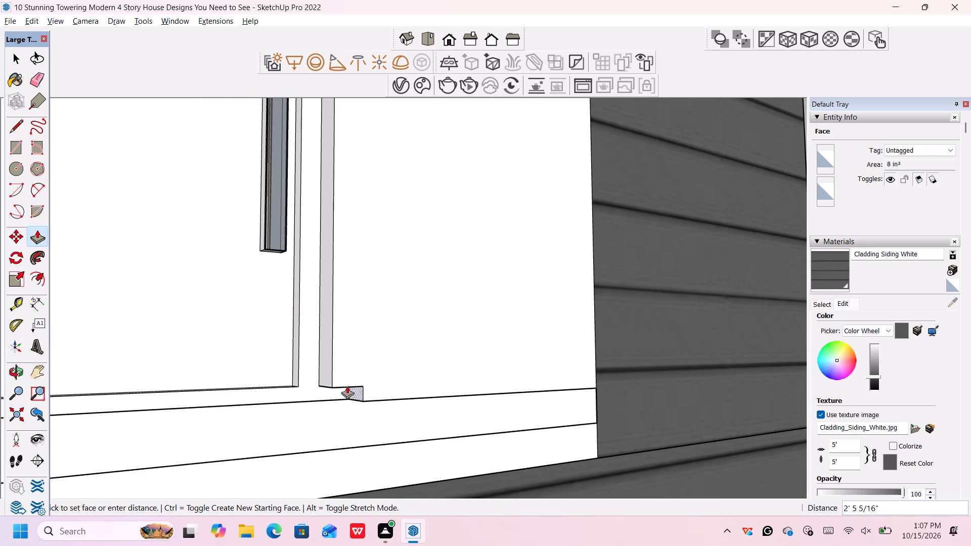
{"action": "left_click", "coordinate": [331, 385]}
Delete the black outer frame face and the wood panel face of the left sidelight.
{"action": "scroll", "coordinate": [335, 374], "scroll_direction": "down", "scroll_amount": 7}
{"action": "scroll", "coordinate": [339, 355], "scroll_direction": "down", "scroll_amount": 15}
{"action": "scroll", "coordinate": [344, 305], "scroll_direction": "down", "scroll_amount": 6}
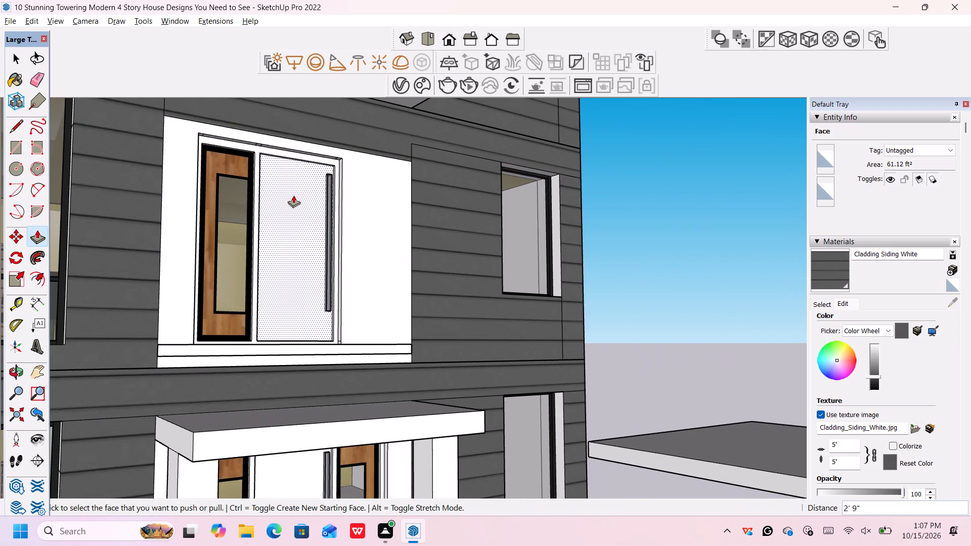
{"action": "scroll", "coordinate": [291, 189], "scroll_direction": "down", "scroll_amount": 1}
{"action": "middle_click_drag", "start_coordinate": [276, 154], "coordinate": [275, 160]}
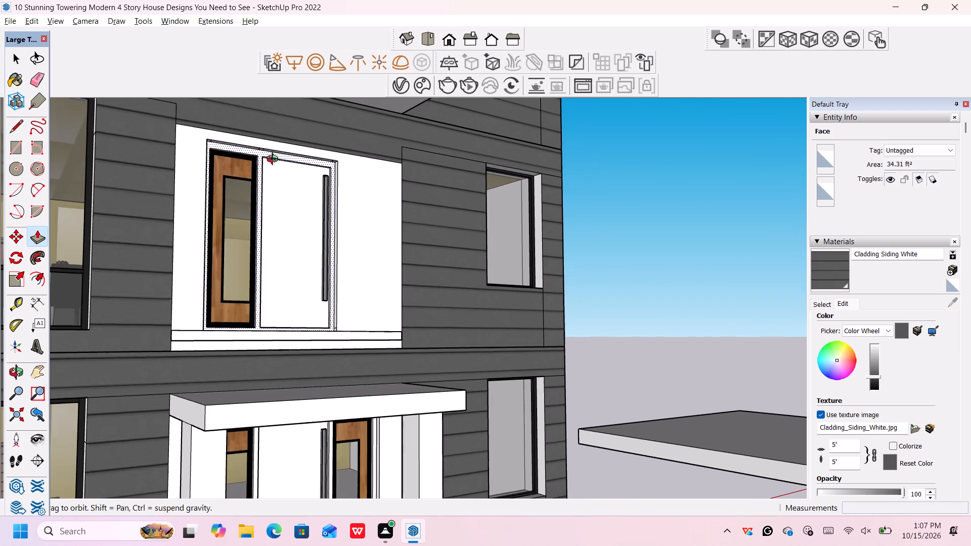
{"action": "middle_click_drag", "start_coordinate": [275, 160], "coordinate": [263, 217]}
{"action": "scroll", "coordinate": [228, 224], "scroll_direction": "up", "scroll_amount": 6}
{"action": "scroll", "coordinate": [233, 207], "scroll_direction": "down", "scroll_amount": 5}
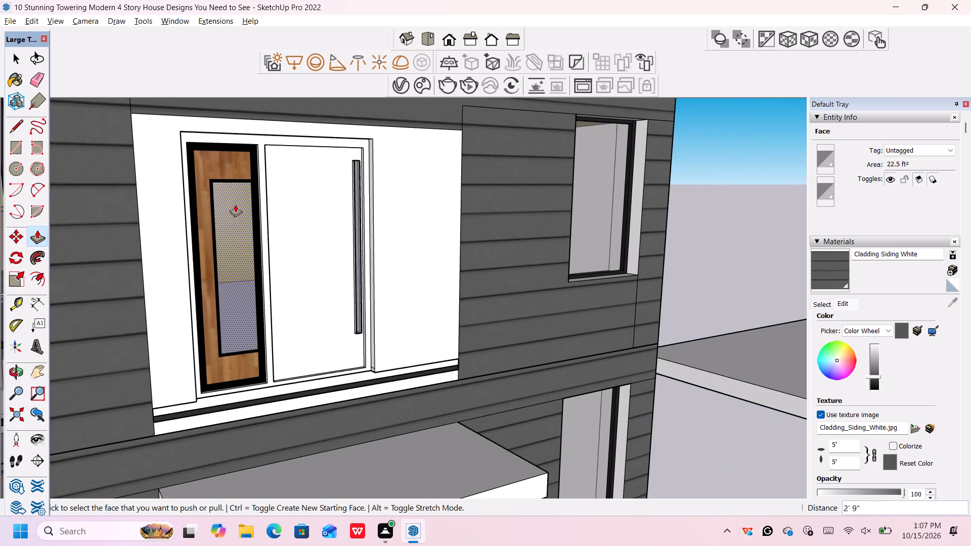
{"action": "middle_click_drag", "start_coordinate": [267, 170], "coordinate": [256, 204]}
{"action": "scroll", "coordinate": [245, 223], "scroll_direction": "up", "scroll_amount": 1}
{"action": "scroll", "coordinate": [189, 268], "scroll_direction": "up", "scroll_amount": 2}
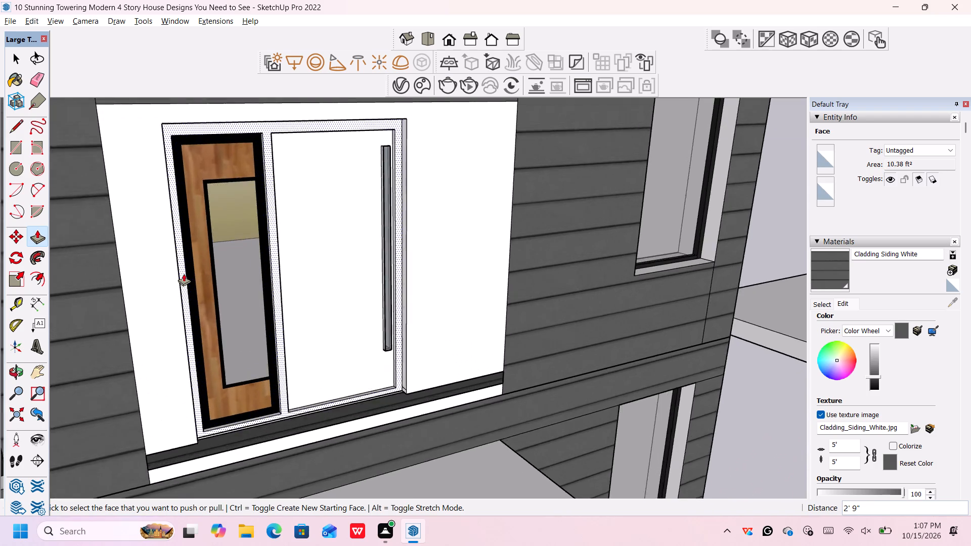
{"action": "scroll", "coordinate": [184, 274], "scroll_direction": "up", "scroll_amount": 3}
{"action": "scroll", "coordinate": [184, 274], "scroll_direction": "down", "scroll_amount": 4}
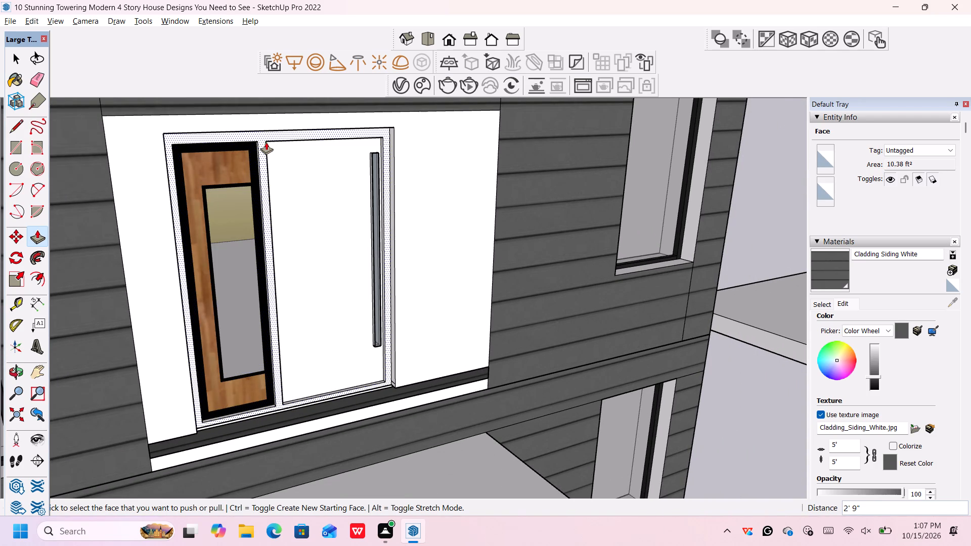
{"action": "scroll", "coordinate": [268, 141], "scroll_direction": "up", "scroll_amount": 2}
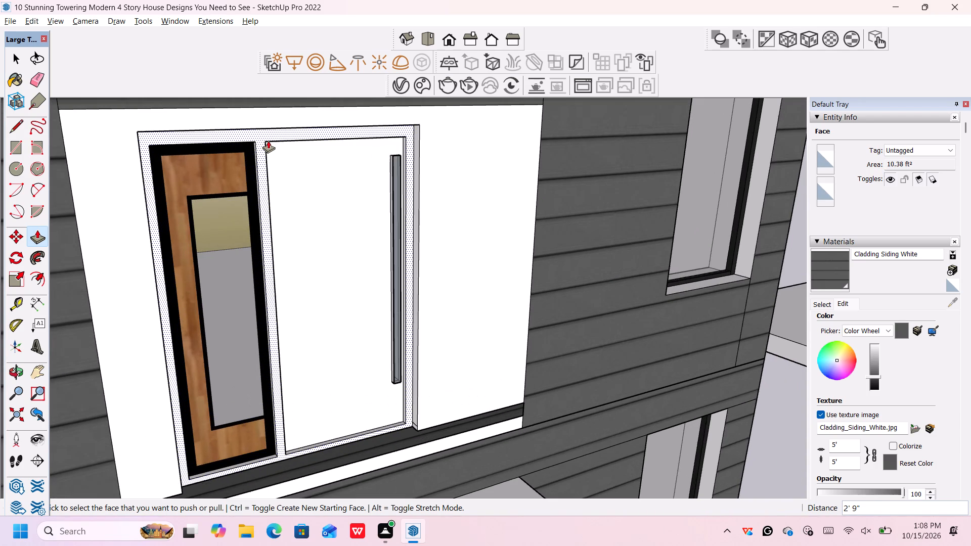
{"action": "key", "text": "space"}
{"action": "left_click", "coordinate": [245, 147]}
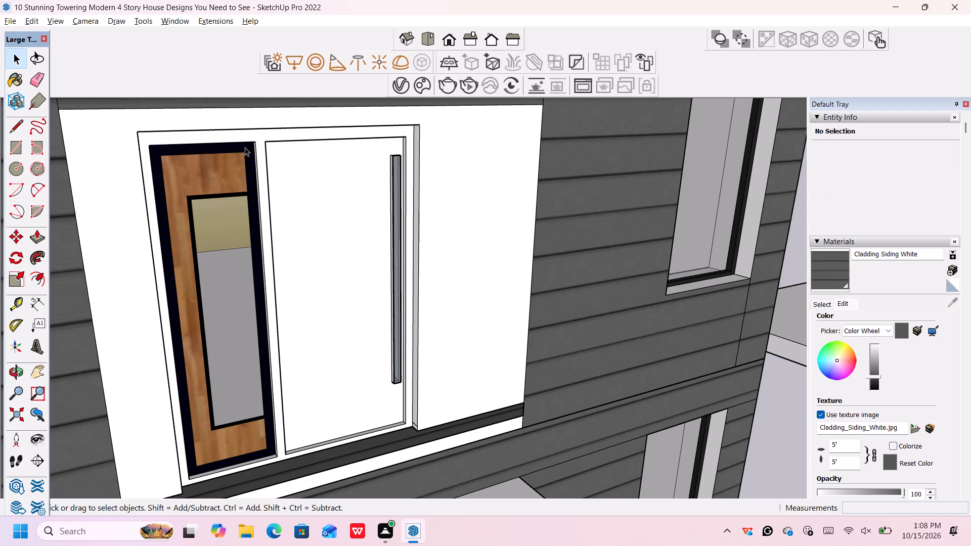
{"action": "key", "text": "Delete"}
{"action": "left_click", "coordinate": [240, 158]}
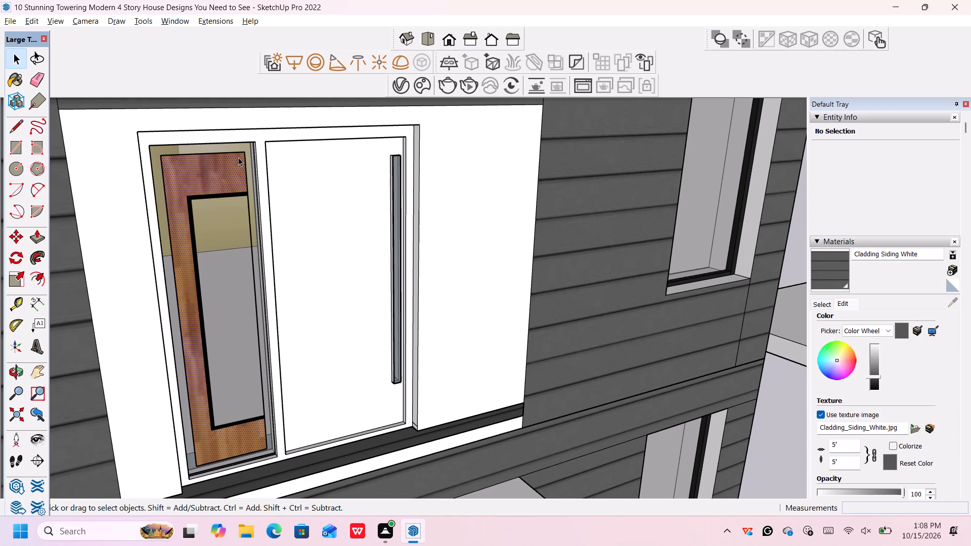
{"action": "key", "text": "Delete"}
Delete the black trim face around the glass of the left sidelight.
{"action": "left_click", "coordinate": [232, 194]}
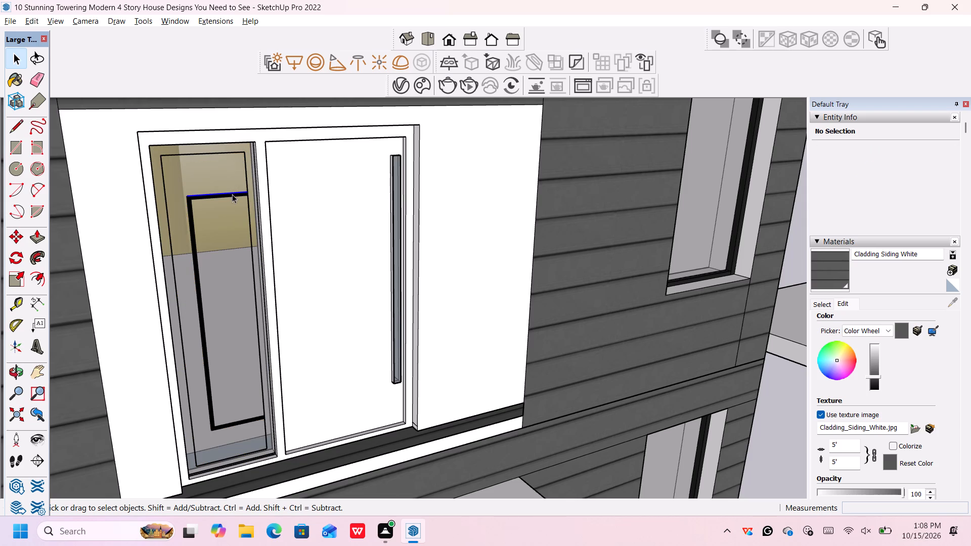
{"action": "scroll", "coordinate": [232, 195], "scroll_direction": "up", "scroll_amount": 7}
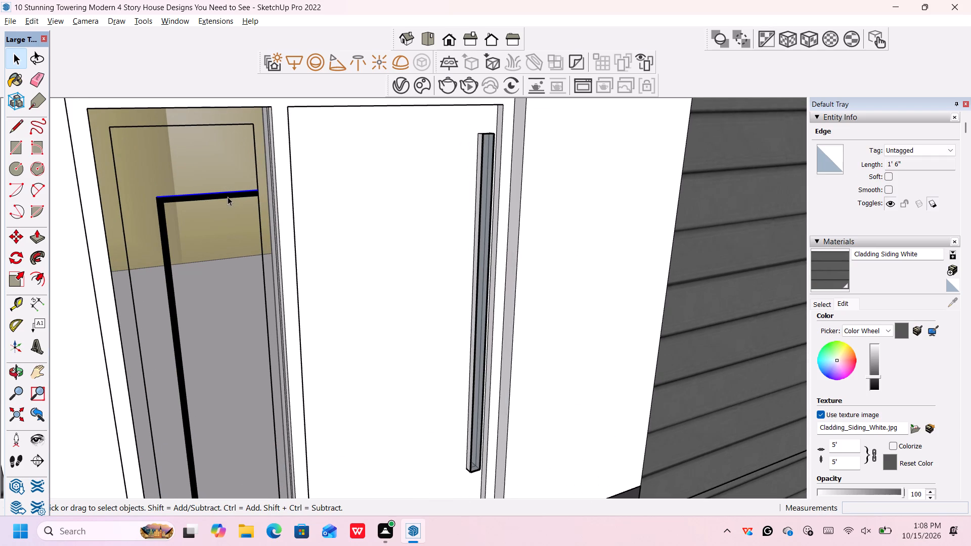
{"action": "left_click", "coordinate": [228, 197]}
{"action": "scroll", "coordinate": [231, 195], "scroll_direction": "up", "scroll_amount": 7}
{"action": "left_click", "coordinate": [230, 193]}
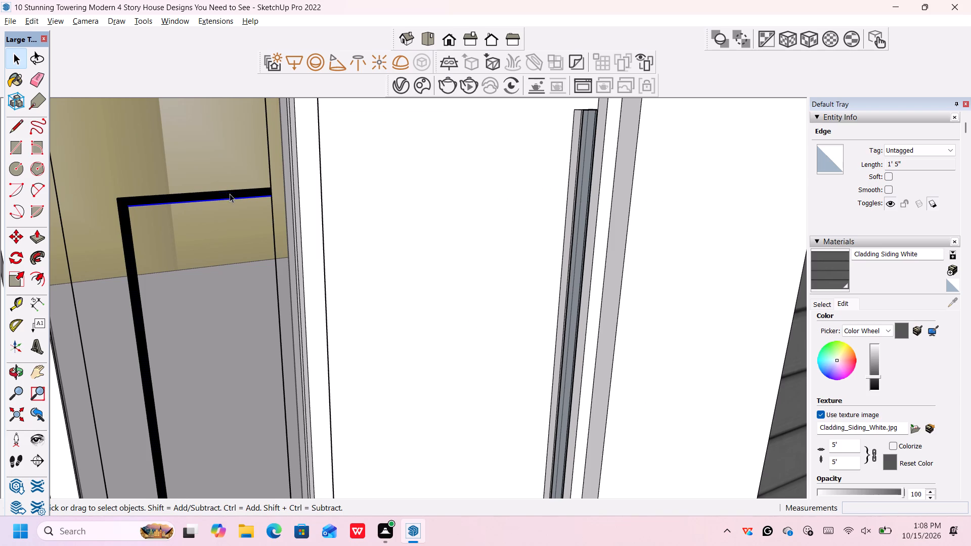
{"action": "scroll", "coordinate": [230, 194], "scroll_direction": "down", "scroll_amount": 4}
{"action": "left_click", "coordinate": [230, 194]}
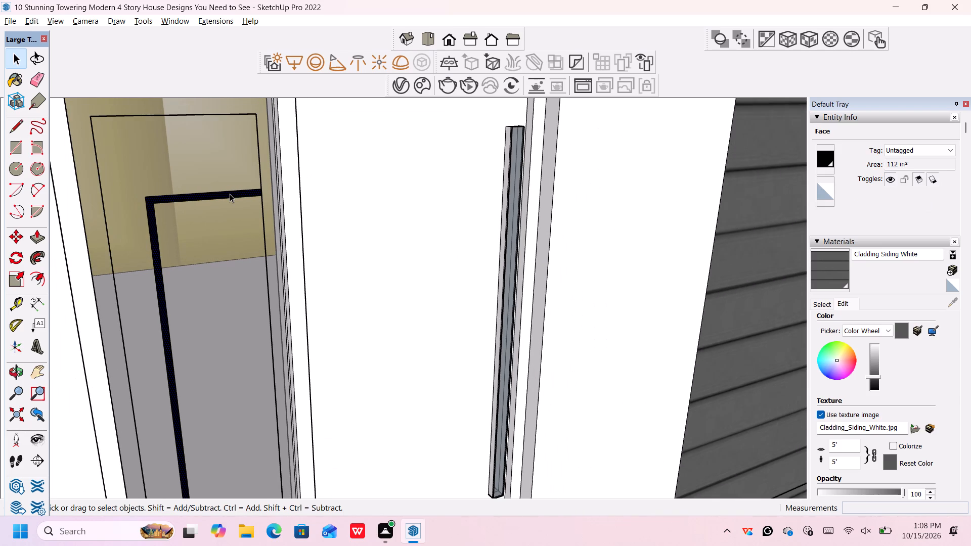
{"action": "key", "text": "Delete"}
{"action": "scroll", "coordinate": [230, 194], "scroll_direction": "down", "scroll_amount": 10}
{"action": "scroll", "coordinate": [233, 143], "scroll_direction": "up", "scroll_amount": 1}
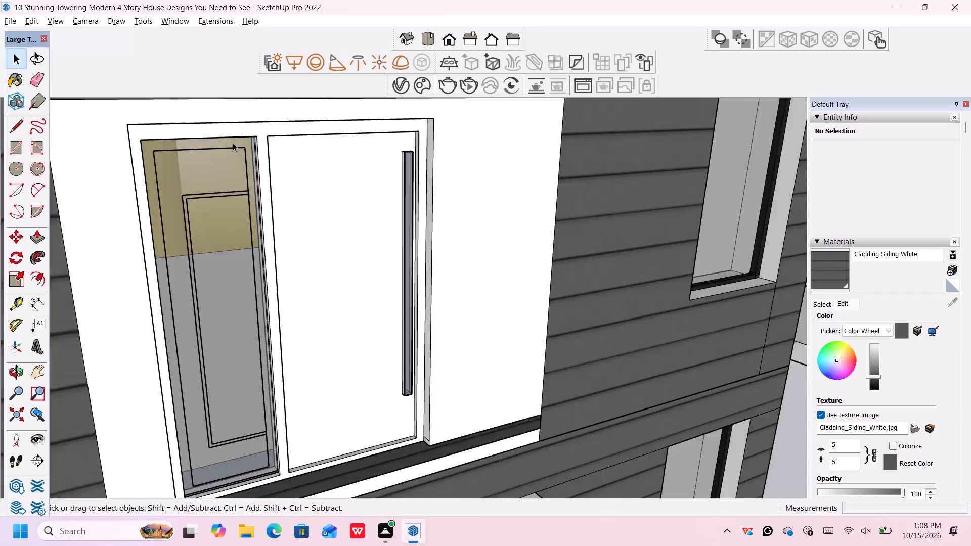
Delete the top edge and both side edges of the outer leftover outline in the left sidelight opening.
{"action": "scroll", "coordinate": [233, 143], "scroll_direction": "up", "scroll_amount": 2}
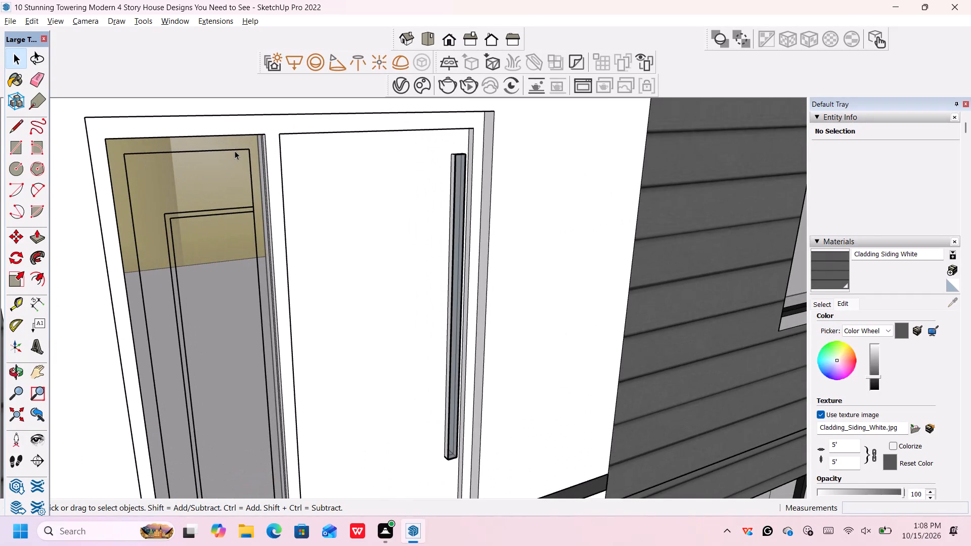
{"action": "left_click", "coordinate": [235, 150]}
{"action": "key", "text": "Delete"}
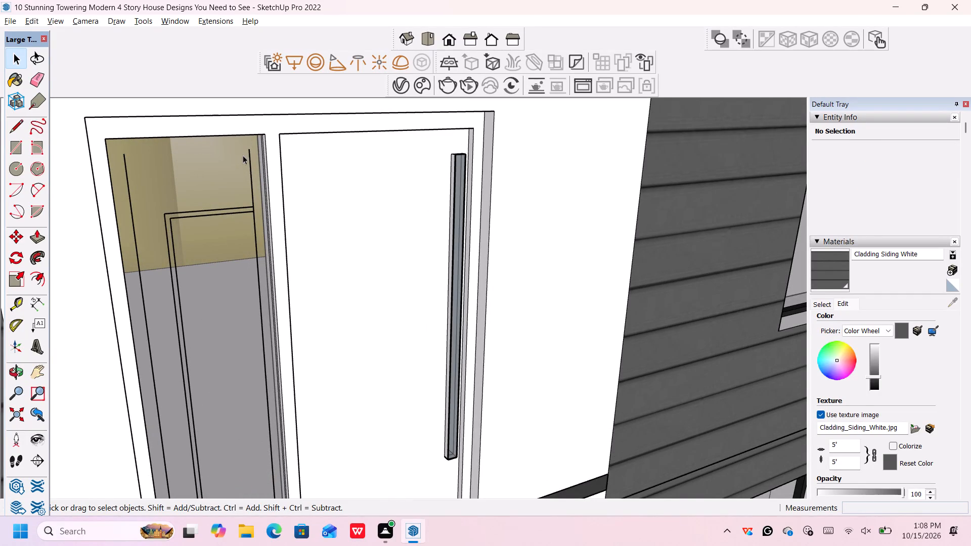
{"action": "left_click", "coordinate": [250, 163]}
{"action": "key", "text": "Delete"}
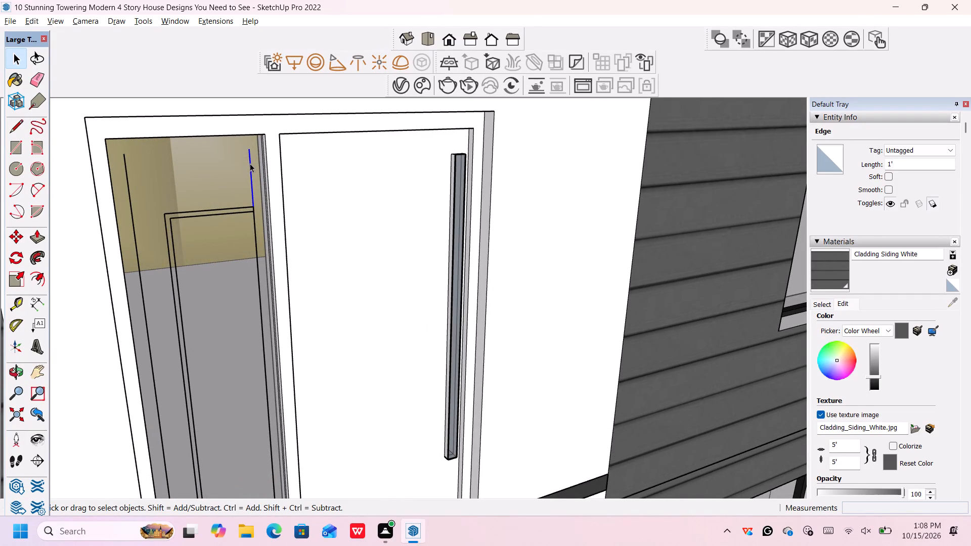
{"action": "left_click", "coordinate": [129, 191]}
{"action": "key", "text": "Delete"}
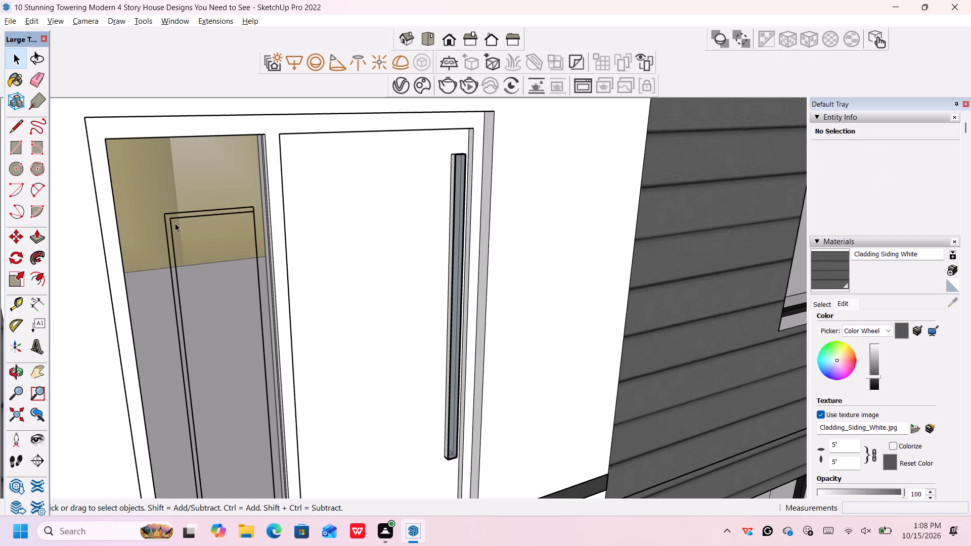
Delete the top and long side edges of the inner double outline left over in the left sidelight.
{"action": "scroll", "coordinate": [179, 221], "scroll_direction": "up", "scroll_amount": 6}
{"action": "scroll", "coordinate": [184, 217], "scroll_direction": "down", "scroll_amount": 1}
{"action": "scroll", "coordinate": [185, 215], "scroll_direction": "up", "scroll_amount": 5}
{"action": "left_click", "coordinate": [185, 215]}
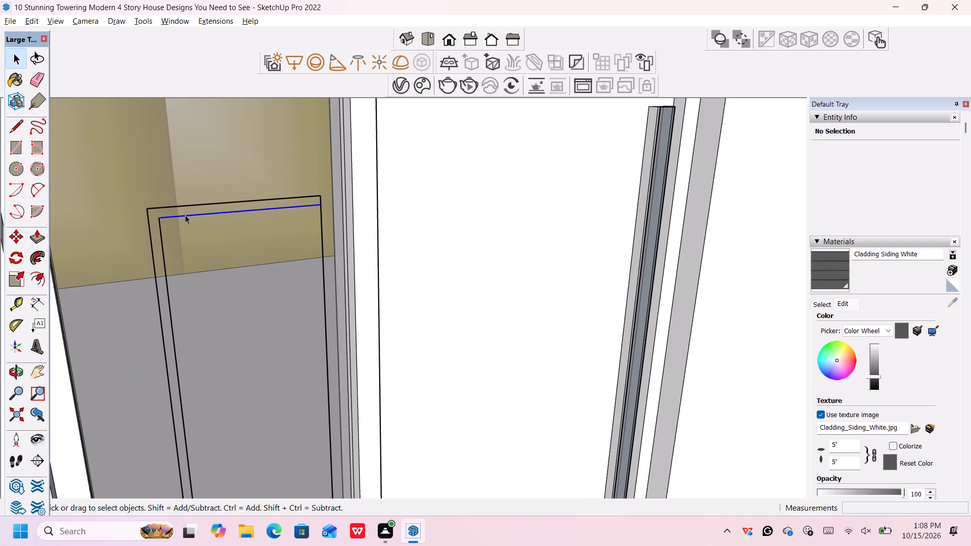
{"action": "key", "text": "Delete"}
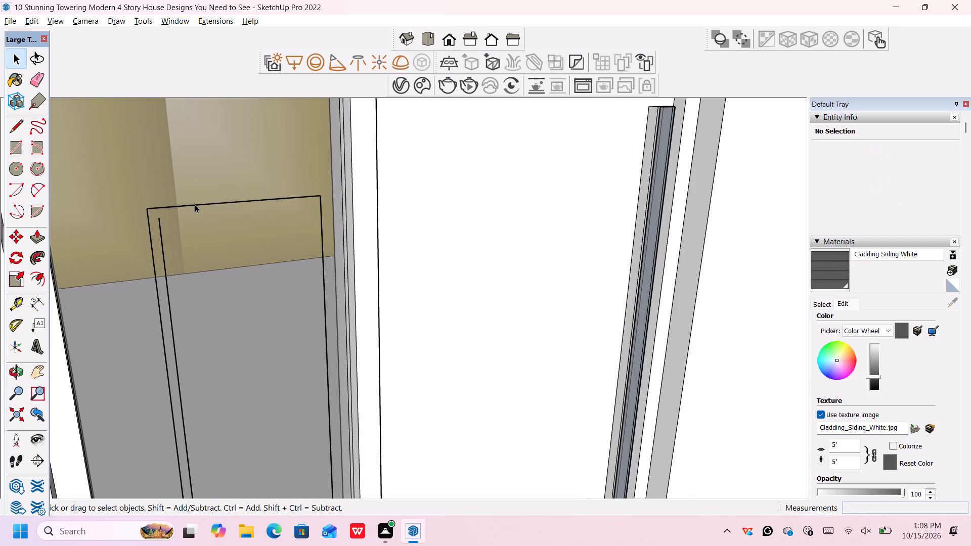
{"action": "left_click", "coordinate": [195, 204]}
{"action": "key", "text": "Delete"}
{"action": "left_click", "coordinate": [162, 242]}
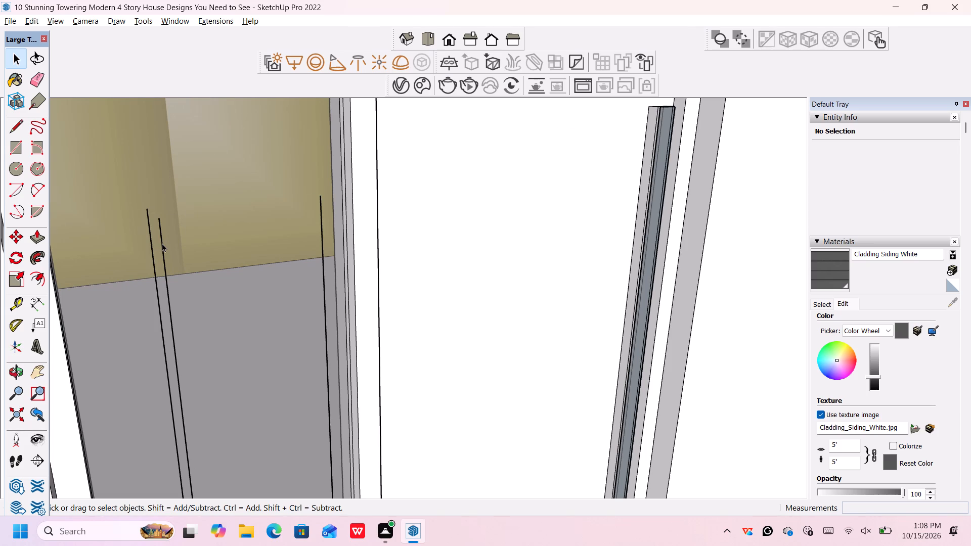
{"action": "key", "text": "Delete"}
{"action": "left_click", "coordinate": [151, 240]}
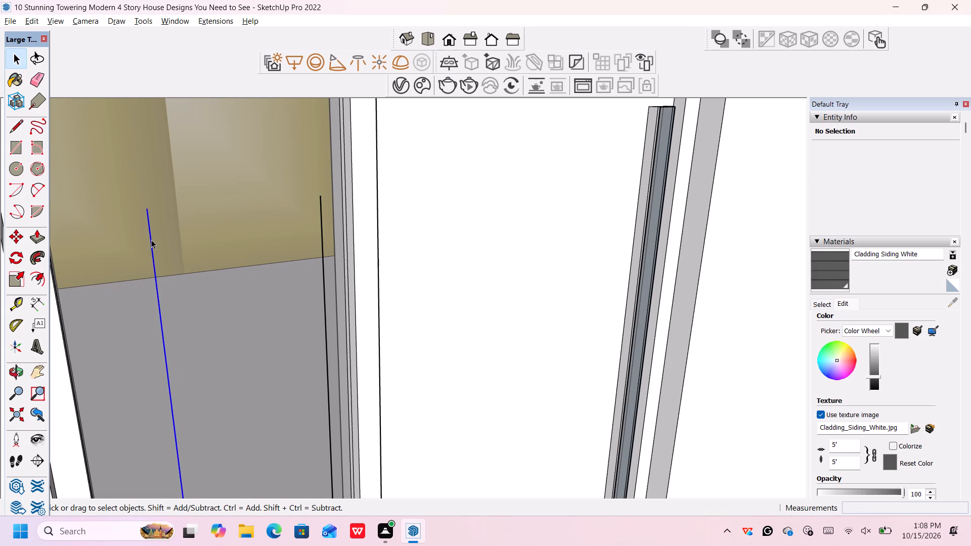
{"action": "key", "text": "Delete"}
{"action": "left_click", "coordinate": [322, 241]}
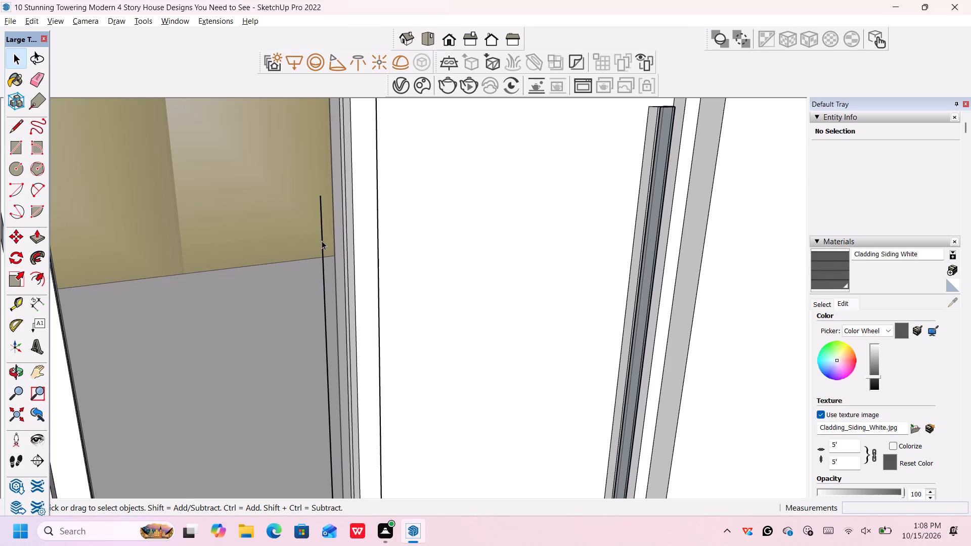
{"action": "key", "text": "Delete"}
Delete the leftover bottom edge and the lower vertical edge beside it at the base of the left sidelight.
{"action": "scroll", "coordinate": [322, 241], "scroll_direction": "down", "scroll_amount": 6}
{"action": "scroll", "coordinate": [319, 238], "scroll_direction": "down", "scroll_amount": 16}
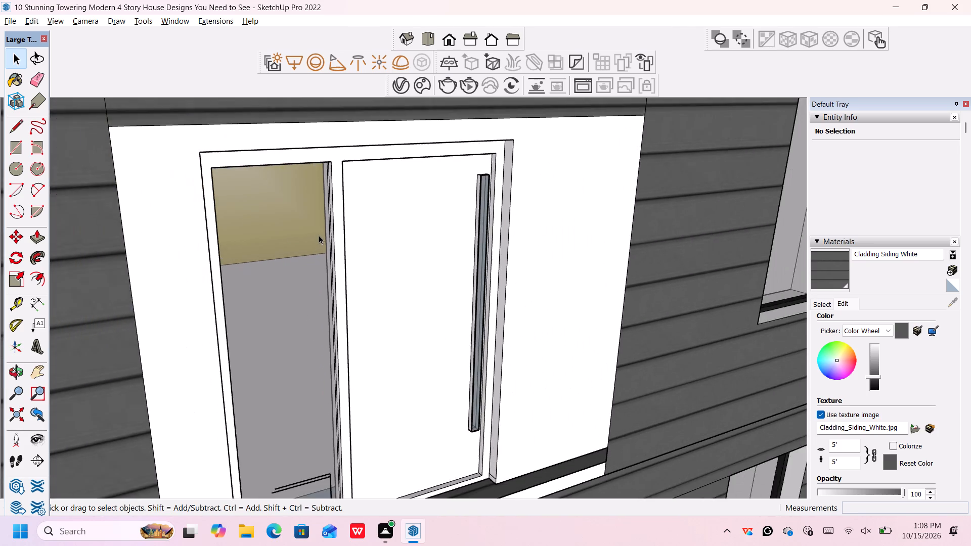
{"action": "scroll", "coordinate": [319, 235], "scroll_direction": "down", "scroll_amount": 5}
{"action": "scroll", "coordinate": [295, 487], "scroll_direction": "down", "scroll_amount": 1}
{"action": "scroll", "coordinate": [299, 486], "scroll_direction": "up", "scroll_amount": 5}
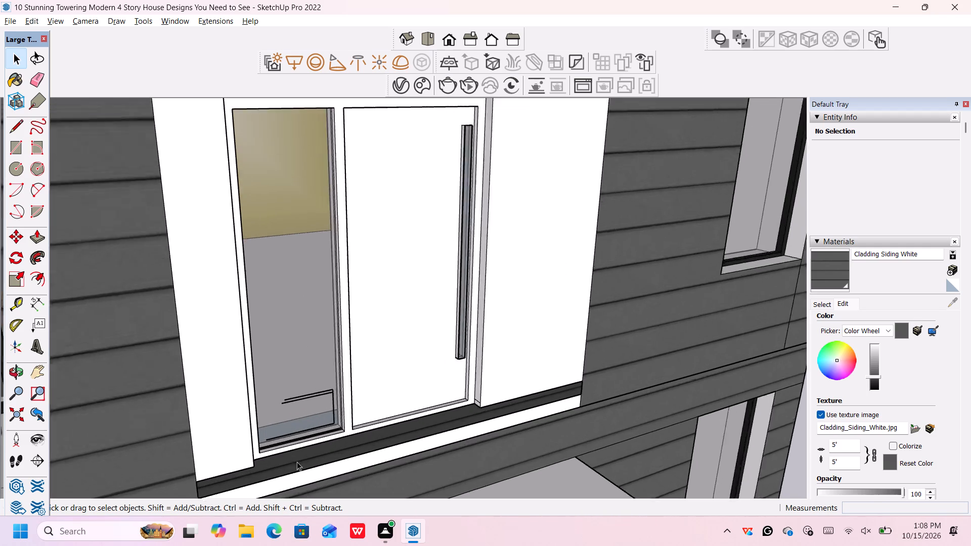
{"action": "scroll", "coordinate": [297, 462], "scroll_direction": "up", "scroll_amount": 2}
{"action": "scroll", "coordinate": [311, 418], "scroll_direction": "up", "scroll_amount": 11}
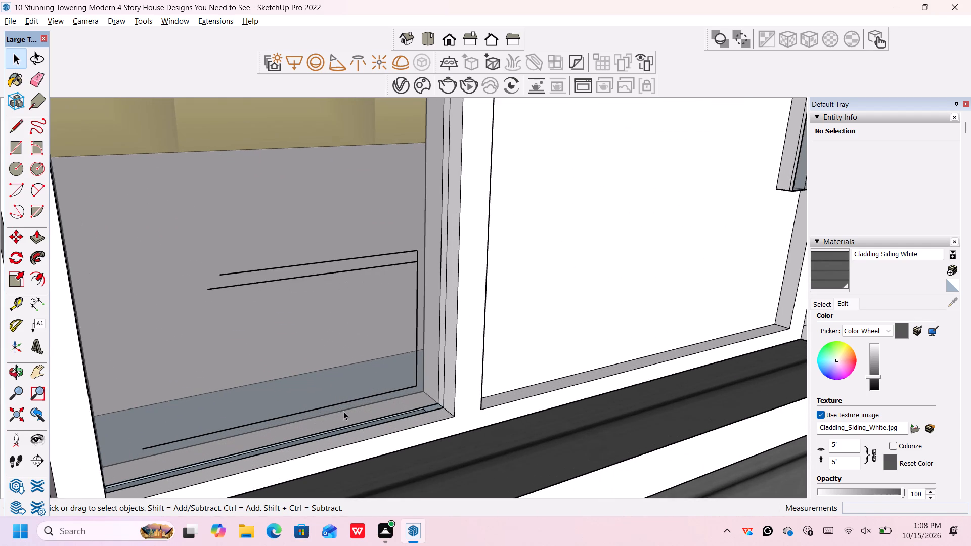
{"action": "scroll", "coordinate": [343, 411], "scroll_direction": "up", "scroll_amount": 3}
{"action": "left_click", "coordinate": [350, 397]}
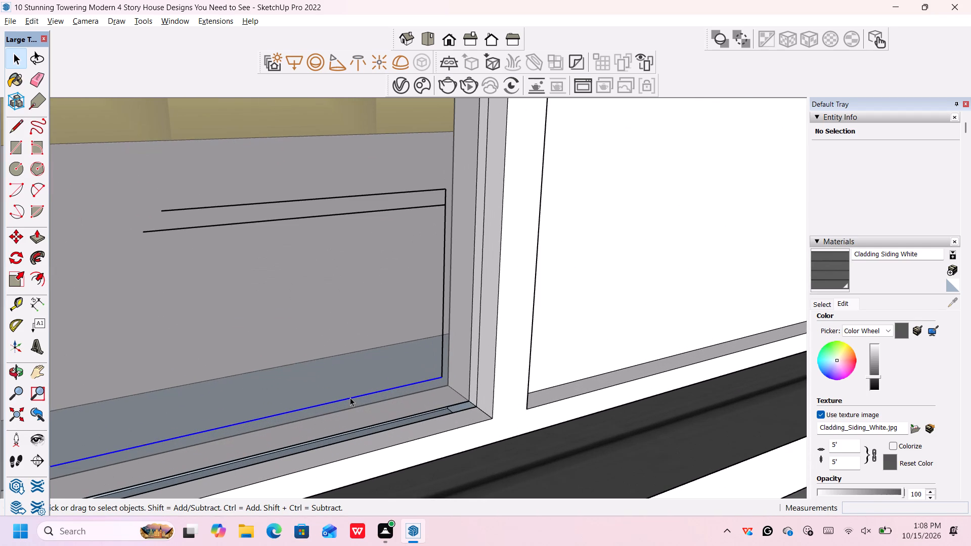
{"action": "key", "text": "Delete"}
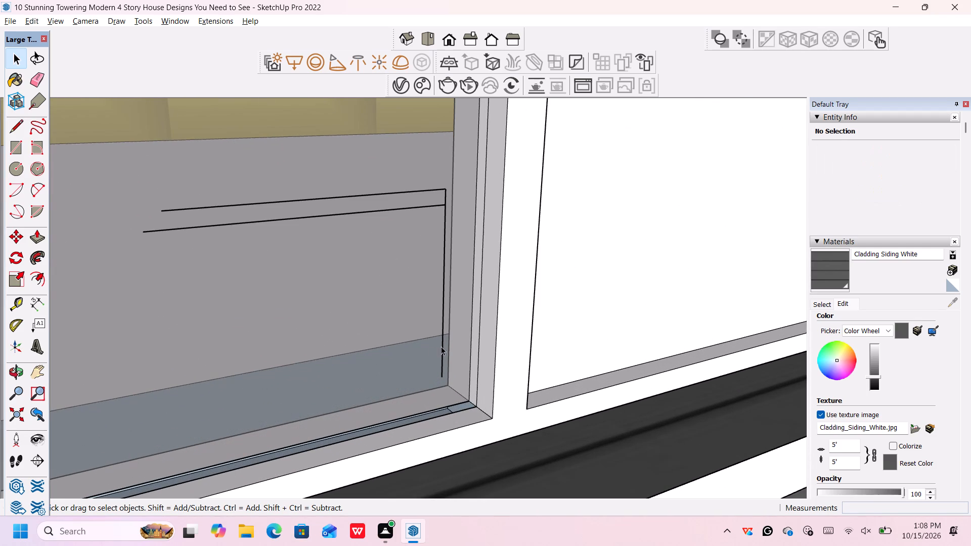
{"action": "left_click", "coordinate": [442, 344]}
{"action": "key", "text": "Delete"}
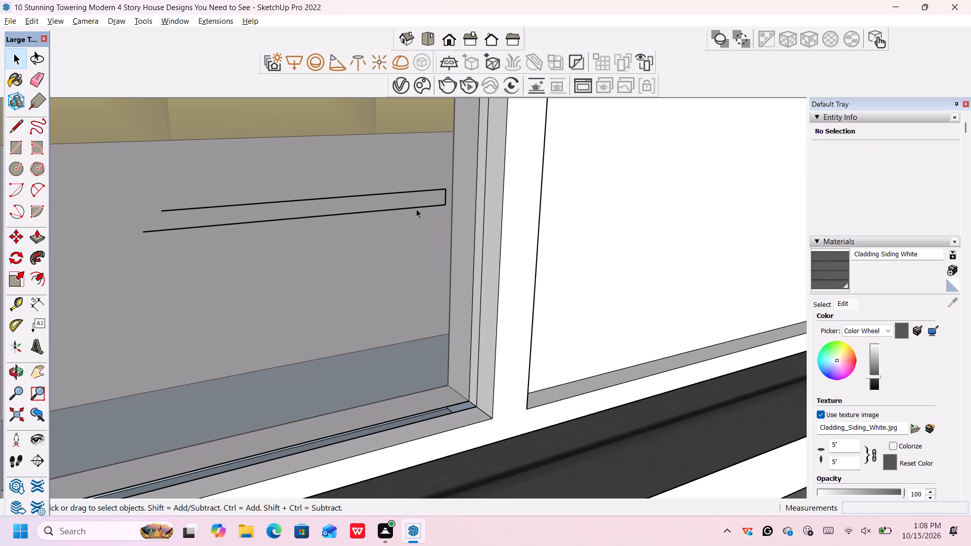
Delete the two parallel horizontal edges and the short connecting edge still floating low in the left sidelight.
{"action": "left_click", "coordinate": [417, 205]}
{"action": "scroll", "coordinate": [416, 210], "scroll_direction": "down", "scroll_amount": 3}
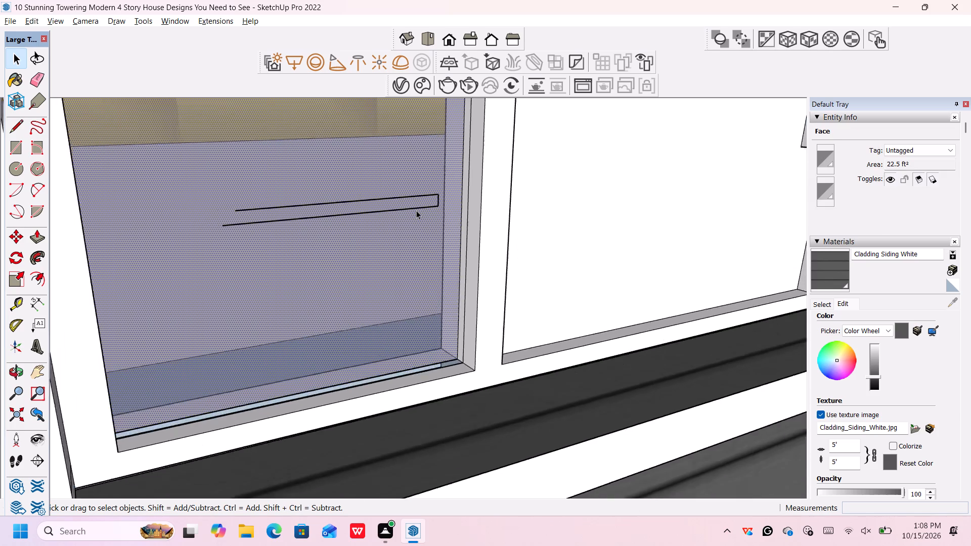
{"action": "scroll", "coordinate": [416, 210], "scroll_direction": "down", "scroll_amount": 20}
{"action": "scroll", "coordinate": [416, 210], "scroll_direction": "down", "scroll_amount": 13}
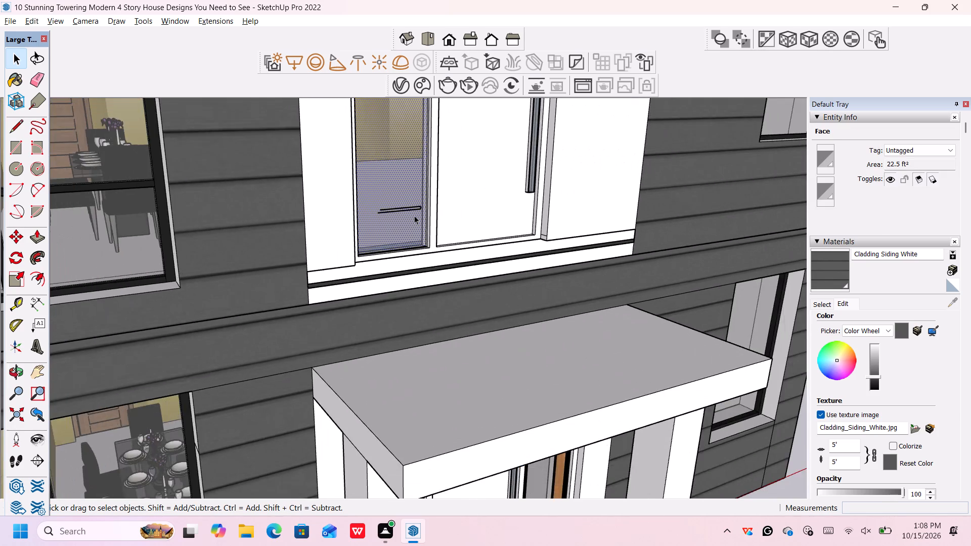
{"action": "scroll", "coordinate": [414, 215], "scroll_direction": "down", "scroll_amount": 15}
{"action": "left_click", "coordinate": [712, 333]}
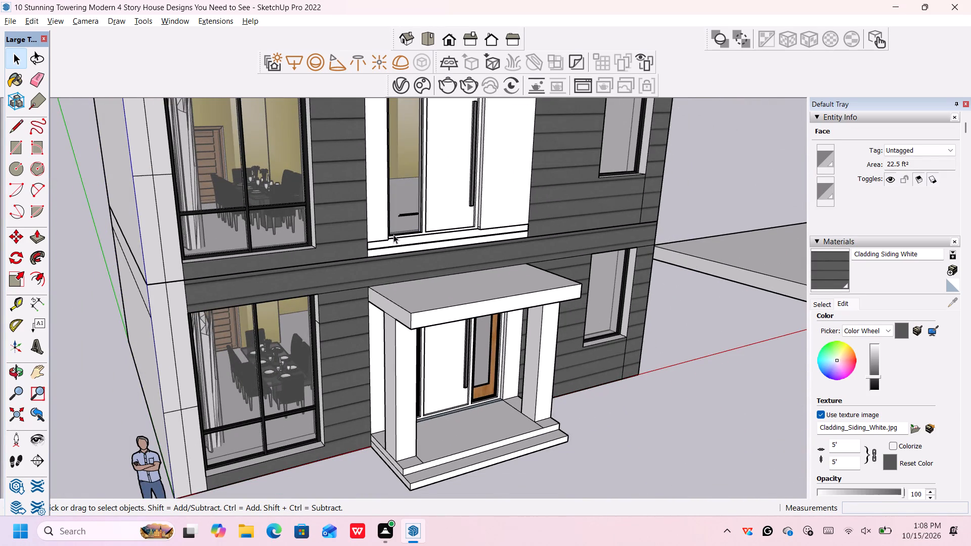
{"action": "scroll", "coordinate": [395, 227], "scroll_direction": "up", "scroll_amount": 15}
{"action": "scroll", "coordinate": [438, 206], "scroll_direction": "up", "scroll_amount": 9}
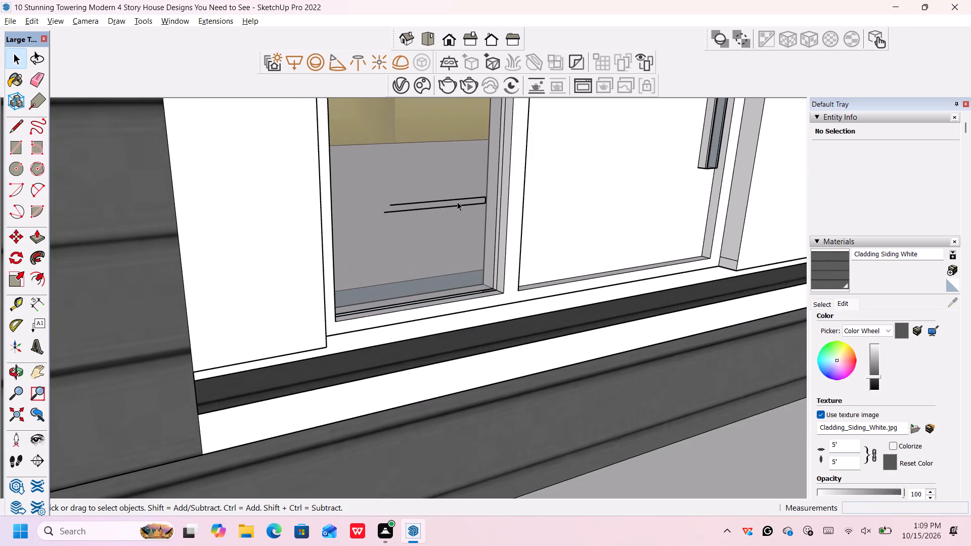
{"action": "scroll", "coordinate": [457, 202], "scroll_direction": "up", "scroll_amount": 12}
{"action": "left_click", "coordinate": [457, 197]}
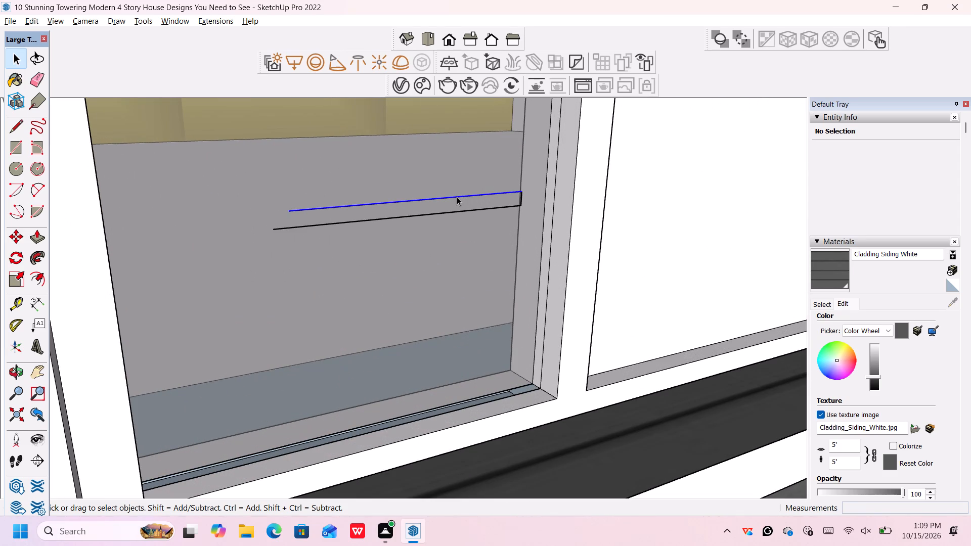
{"action": "key", "text": "Delete"}
{"action": "left_click", "coordinate": [457, 211]}
{"action": "key", "text": "Delete"}
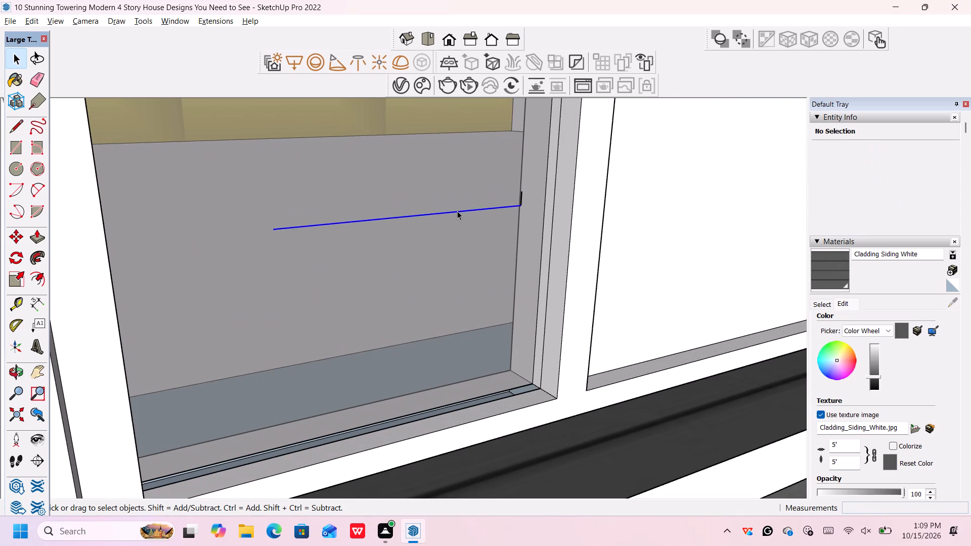
{"action": "left_click", "coordinate": [521, 199]}
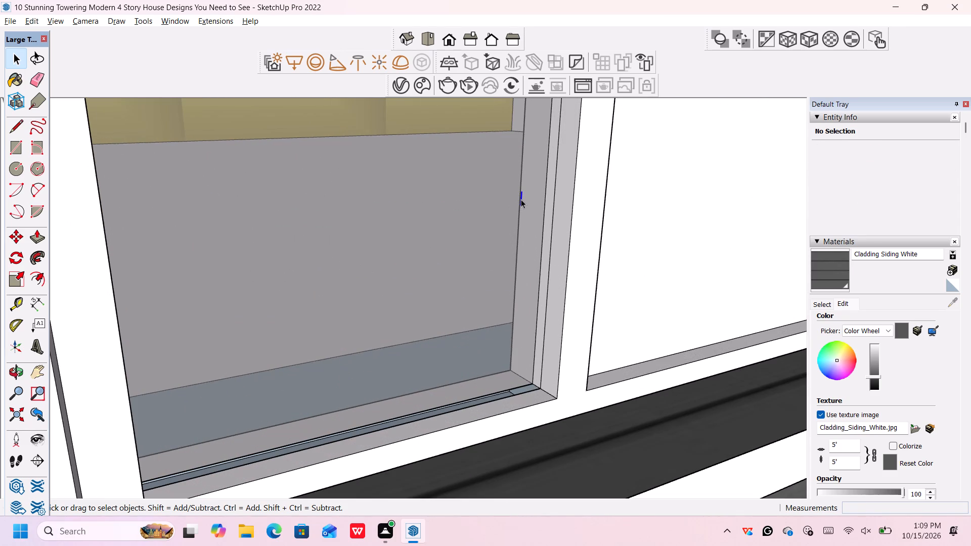
{"action": "key", "text": "Delete"}
Delete the two vertical edges dividing the left sidelight's jamb on the side next to the door.
{"action": "scroll", "coordinate": [521, 204], "scroll_direction": "down", "scroll_amount": 8}
{"action": "scroll", "coordinate": [521, 206], "scroll_direction": "up", "scroll_amount": 1}
{"action": "scroll", "coordinate": [521, 206], "scroll_direction": "down", "scroll_amount": 1}
{"action": "middle_click_drag", "start_coordinate": [515, 209], "coordinate": [500, 229]}
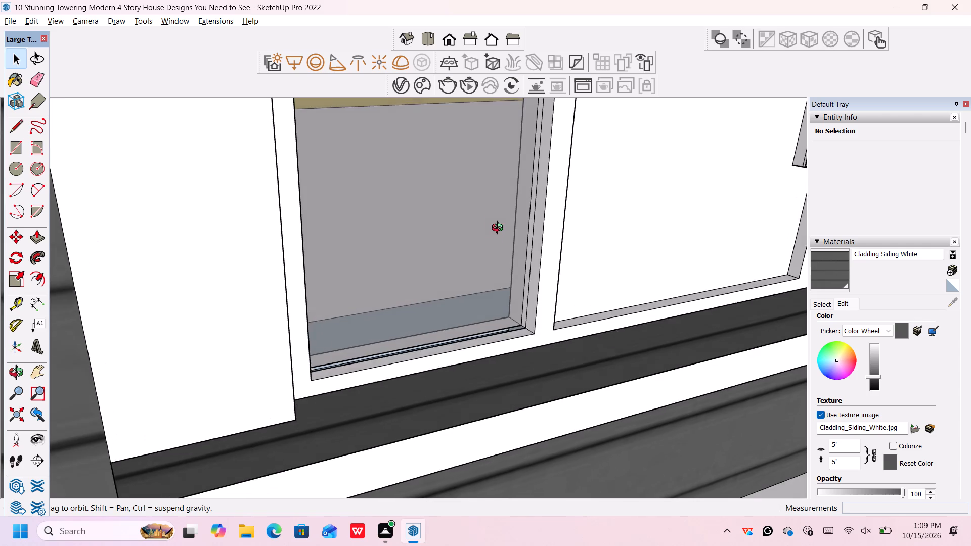
{"action": "middle_click_drag", "start_coordinate": [500, 229], "coordinate": [497, 271]}
{"action": "scroll", "coordinate": [497, 270], "scroll_direction": "down", "scroll_amount": 5}
{"action": "scroll", "coordinate": [513, 244], "scroll_direction": "up", "scroll_amount": 7}
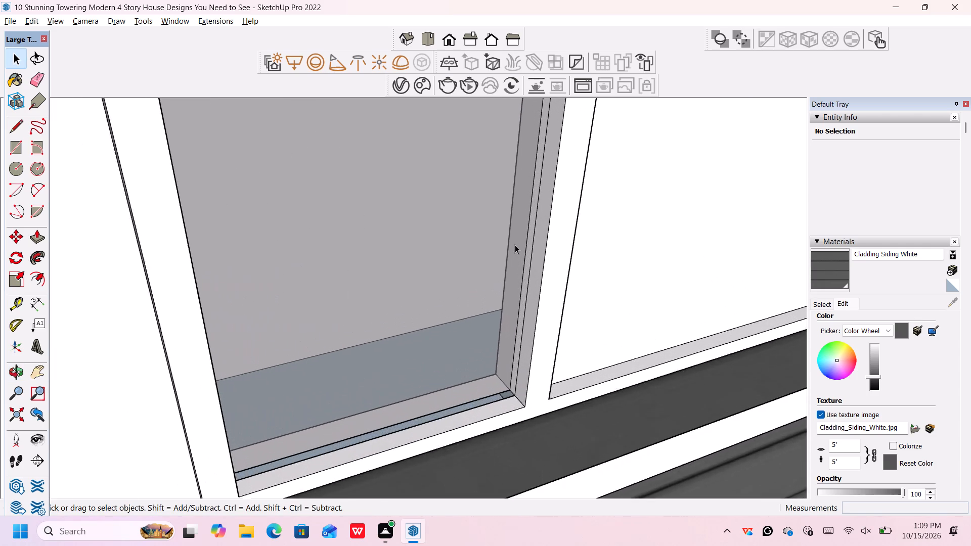
{"action": "scroll", "coordinate": [515, 245], "scroll_direction": "up", "scroll_amount": 5}
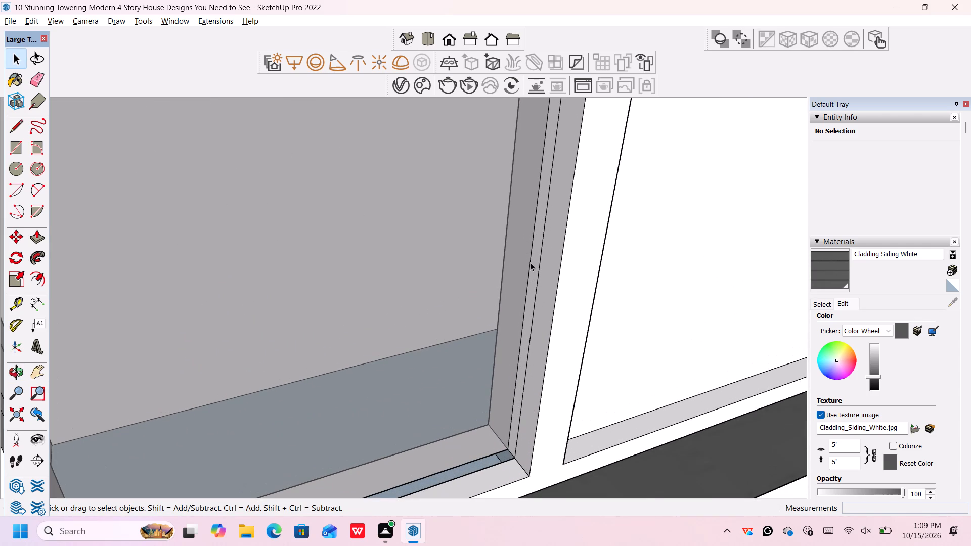
{"action": "left_click", "coordinate": [530, 263]}
{"action": "key", "text": "Delete"}
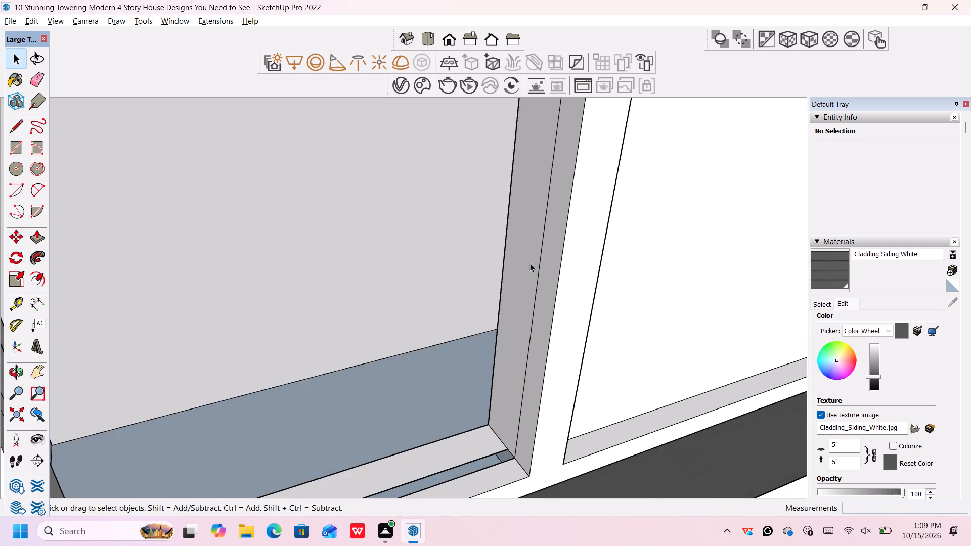
{"action": "left_click", "coordinate": [538, 271]}
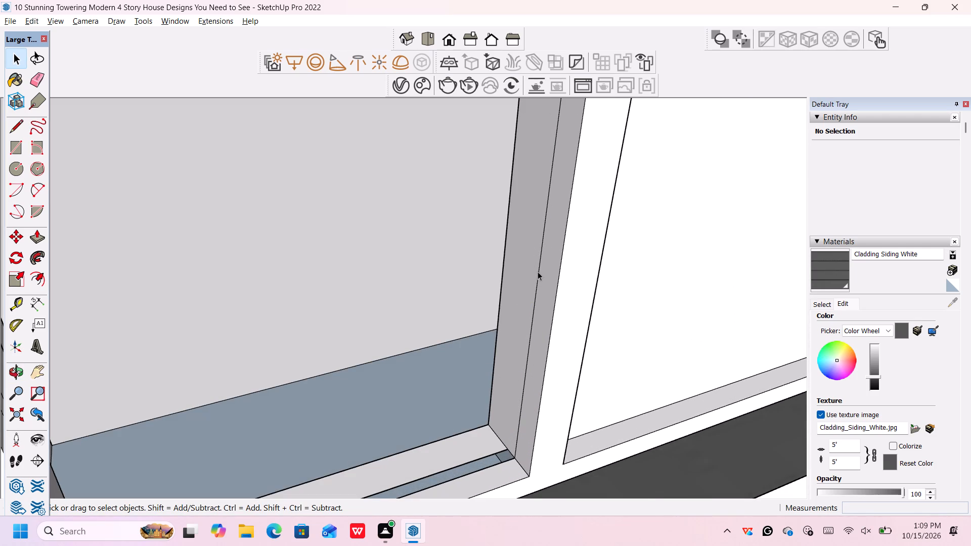
{"action": "key", "text": "Delete"}
Delete the two vertical edges dividing the left sidelight's opposite jamb, on the side away from the door.
{"action": "scroll", "coordinate": [538, 270], "scroll_direction": "down", "scroll_amount": 12}
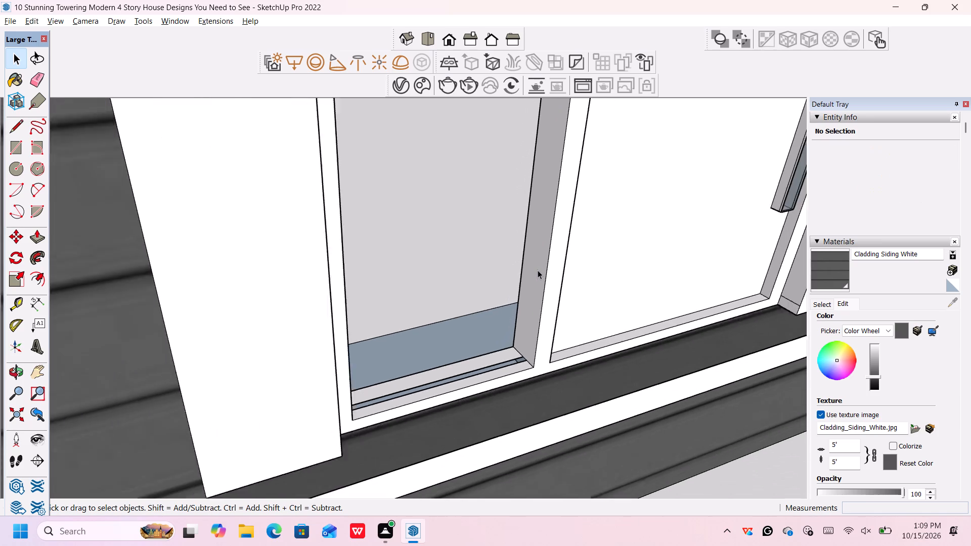
{"action": "scroll", "coordinate": [538, 270], "scroll_direction": "down", "scroll_amount": 2}
{"action": "middle_click_drag", "start_coordinate": [533, 267], "coordinate": [465, 258]}
{"action": "middle_click_drag", "start_coordinate": [464, 258], "coordinate": [336, 218]}
{"action": "scroll", "coordinate": [237, 229], "scroll_direction": "down", "scroll_amount": 6}
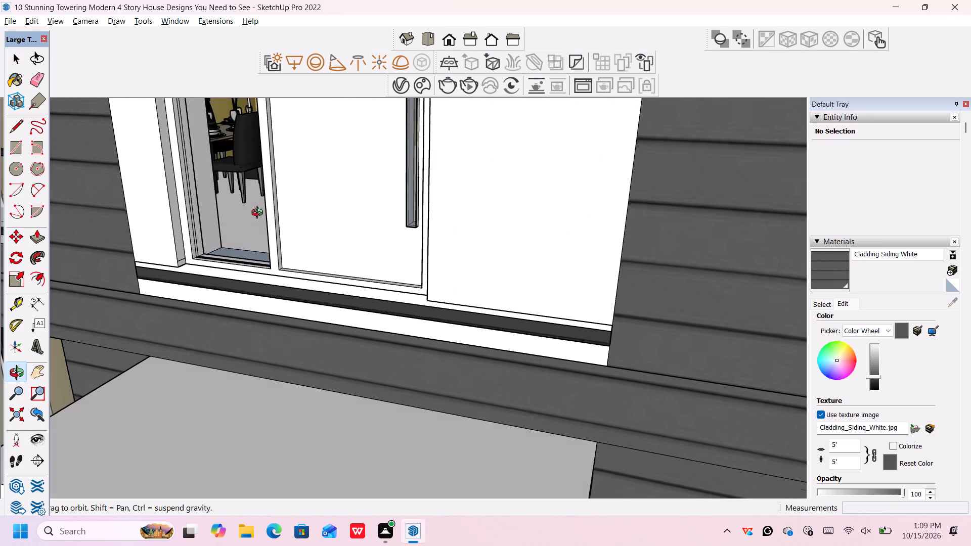
{"action": "scroll", "coordinate": [242, 292], "scroll_direction": "down", "scroll_amount": 6}
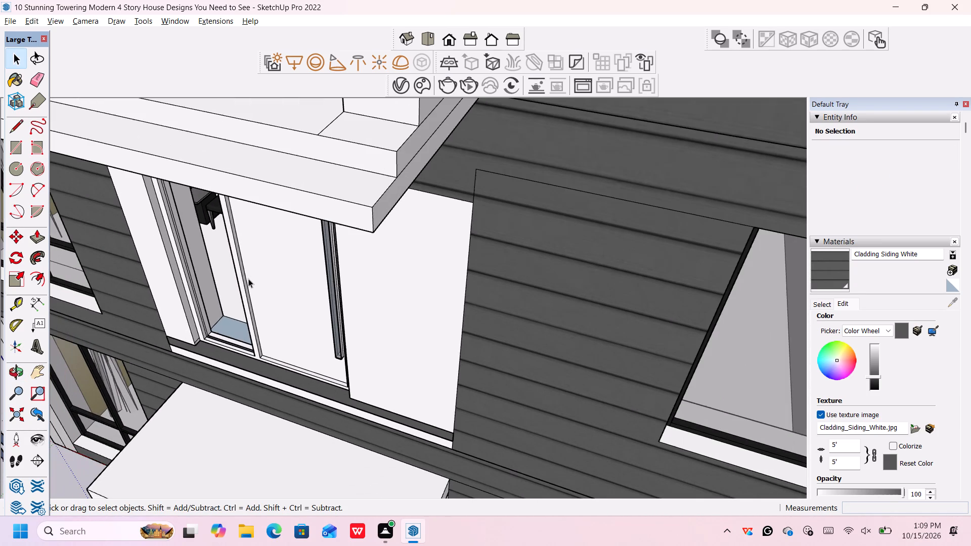
{"action": "scroll", "coordinate": [248, 280], "scroll_direction": "up", "scroll_amount": 5}
{"action": "middle_click_drag", "start_coordinate": [248, 283], "coordinate": [276, 237]}
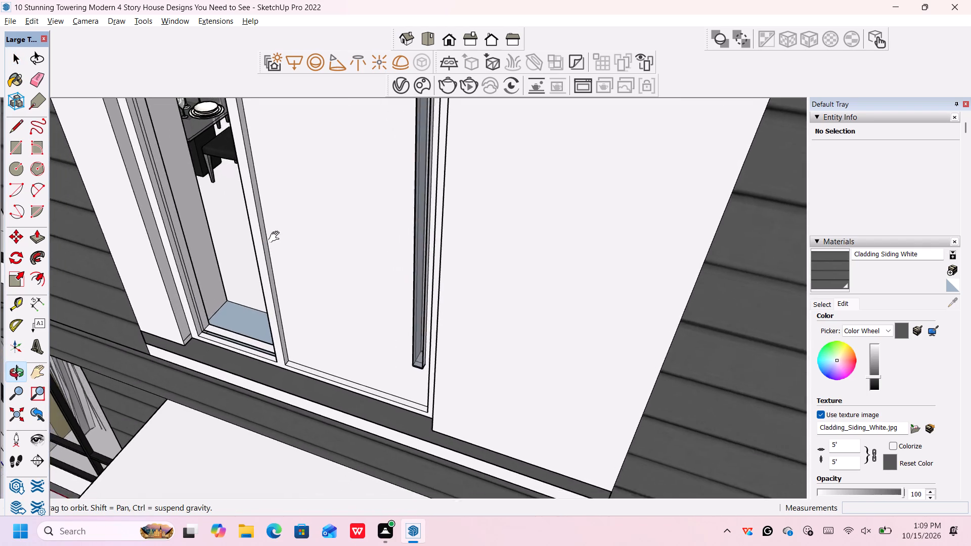
{"action": "middle_click_drag", "start_coordinate": [276, 237], "coordinate": [454, 358]}
{"action": "middle_click", "coordinate": [454, 358], "text": "shift"}
{"action": "middle_click", "coordinate": [454, 358], "text": "shift"}
{"action": "scroll", "coordinate": [377, 361], "scroll_direction": "down", "scroll_amount": 2}
{"action": "scroll", "coordinate": [347, 332], "scroll_direction": "up", "scroll_amount": 1}
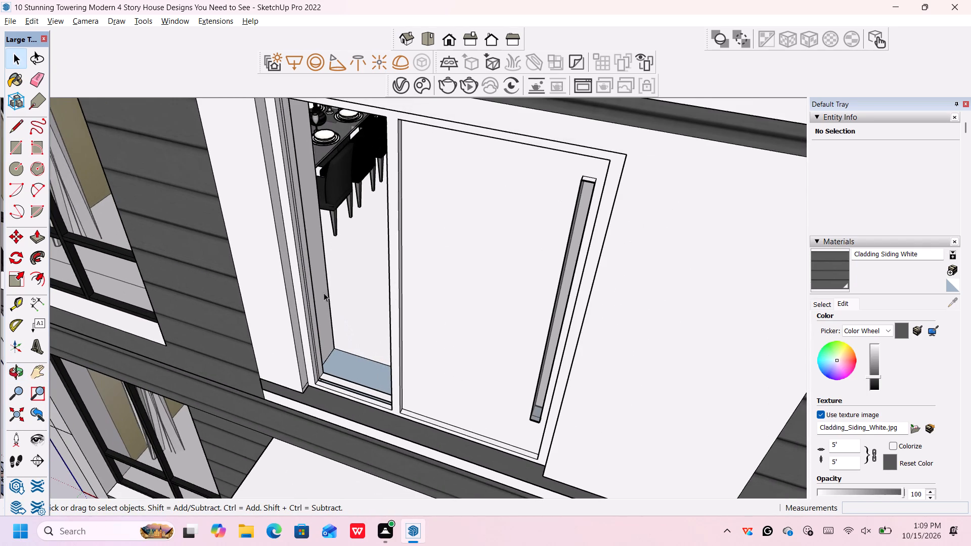
{"action": "scroll", "coordinate": [301, 257], "scroll_direction": "up", "scroll_amount": 13}
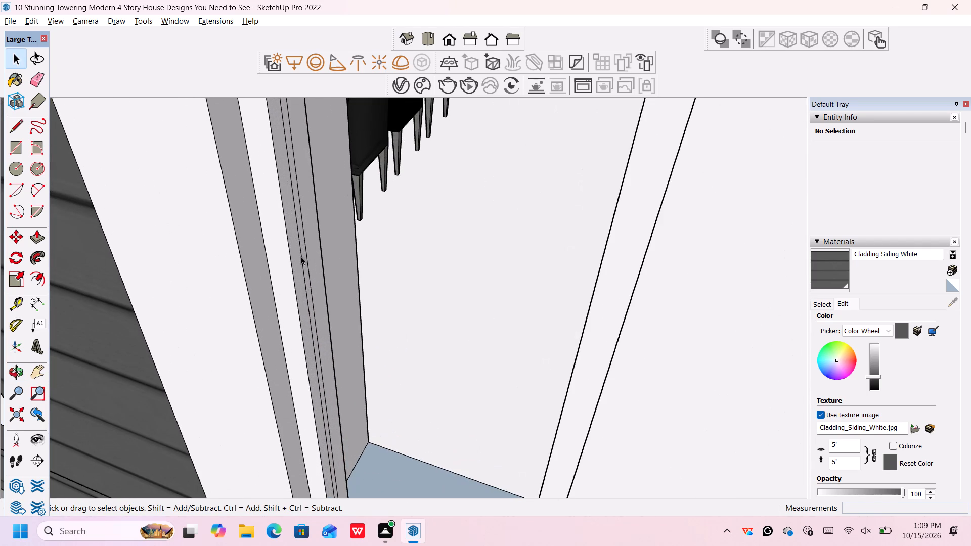
{"action": "left_click", "coordinate": [301, 256]}
{"action": "key", "text": "Delete"}
{"action": "left_click", "coordinate": [307, 260]}
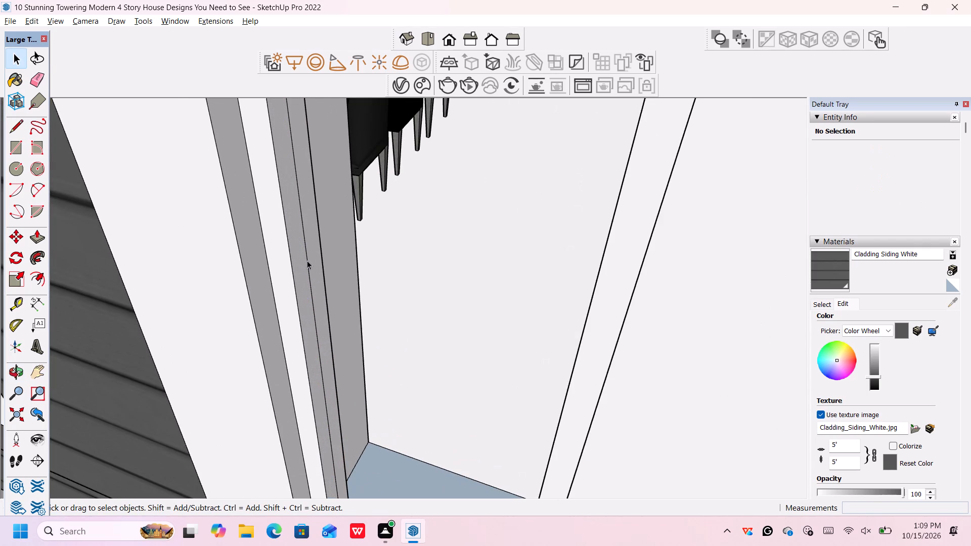
{"action": "key", "text": "Delete"}
{"action": "scroll", "coordinate": [307, 260], "scroll_direction": "down", "scroll_amount": 16}
{"action": "scroll", "coordinate": [307, 259], "scroll_direction": "down", "scroll_amount": 5}
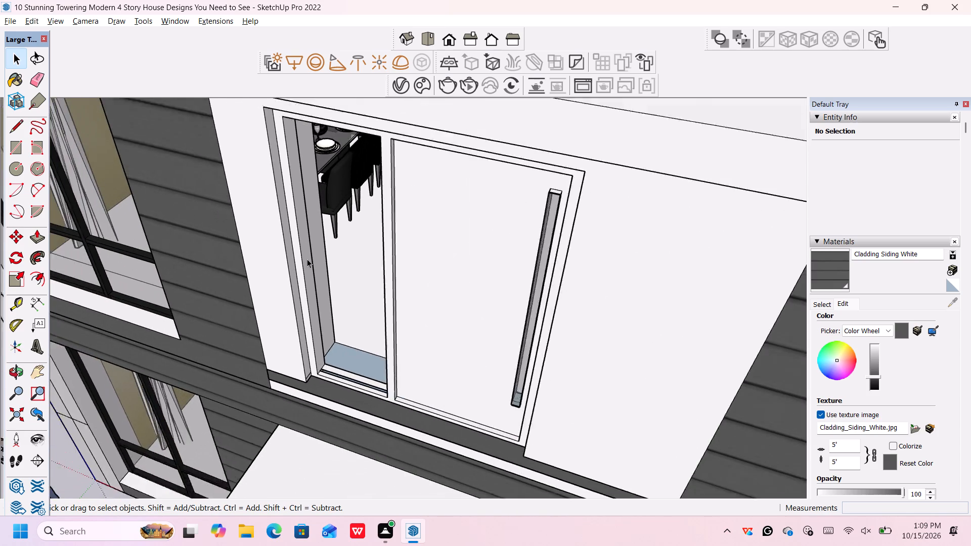
Push/Pull the left sidelight's inner jamb face 2' 6" across the opening until it meets the door side.
{"action": "scroll", "coordinate": [307, 259], "scroll_direction": "down", "scroll_amount": 2}
{"action": "scroll", "coordinate": [307, 259], "scroll_direction": "up", "scroll_amount": 2}
{"action": "key", "text": "p"}
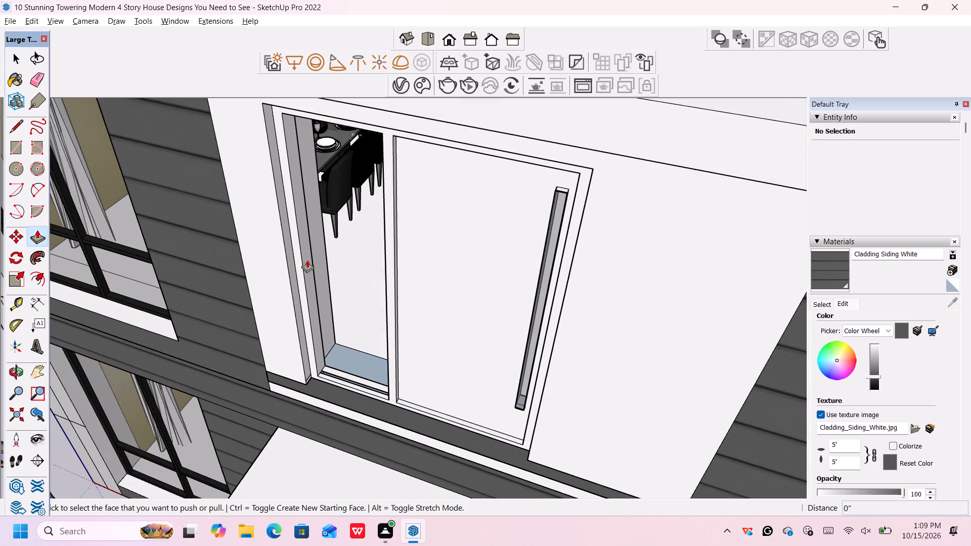
{"action": "left_click", "coordinate": [318, 242]}
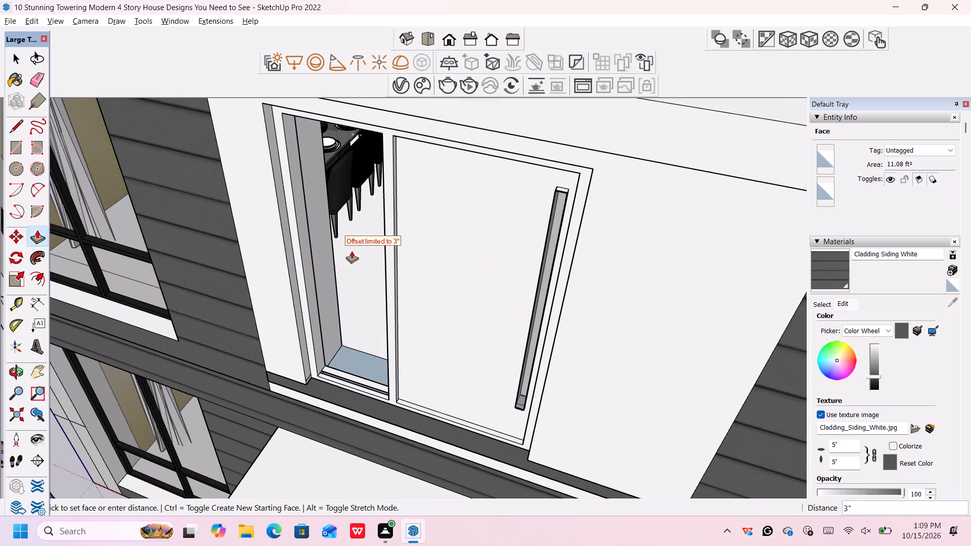
{"action": "left_click", "coordinate": [324, 271]}
{"action": "left_click", "coordinate": [321, 250]}
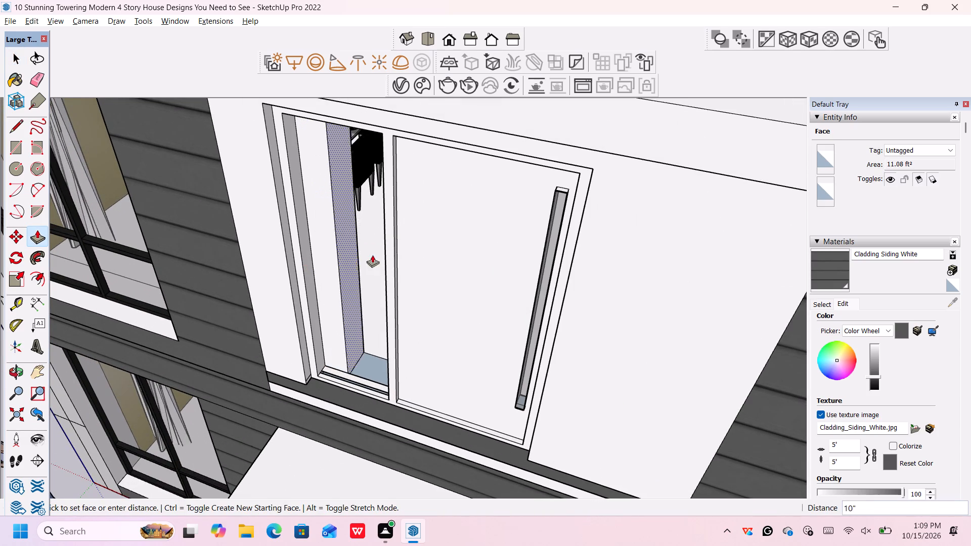
{"action": "left_click", "coordinate": [392, 255]}
Extend the remaining narrow jamb face of the left sidelight 2' 6" across to the door, filling the recess.
{"action": "scroll", "coordinate": [358, 266], "scroll_direction": "down", "scroll_amount": 3}
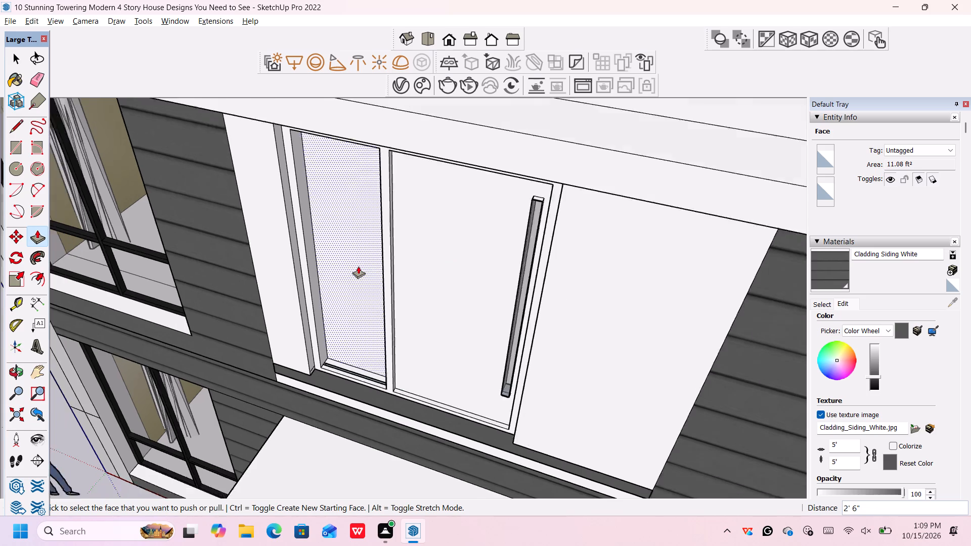
{"action": "scroll", "coordinate": [358, 266], "scroll_direction": "down", "scroll_amount": 1}
{"action": "scroll", "coordinate": [305, 268], "scroll_direction": "up", "scroll_amount": 5}
{"action": "left_click", "coordinate": [325, 249]}
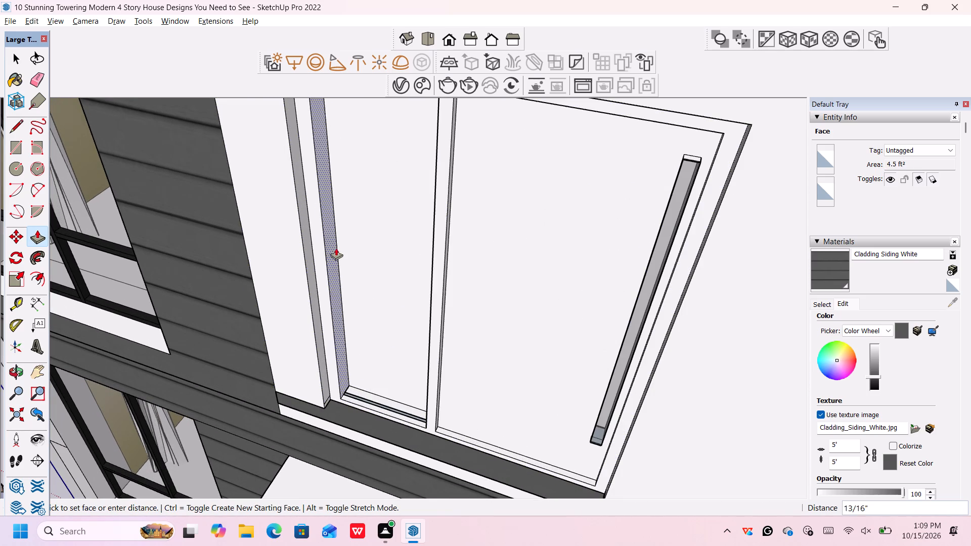
{"action": "left_click", "coordinate": [432, 261]}
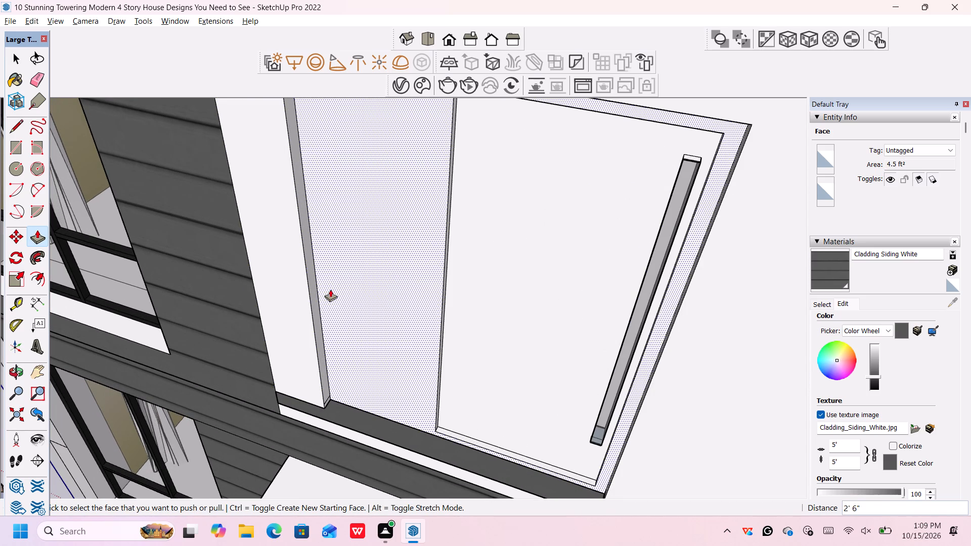
Push/Pull the wall's reveal face over the filled sidelight by 3" and a further 2' 6" toward the door frame.
{"action": "left_click", "coordinate": [310, 278]}
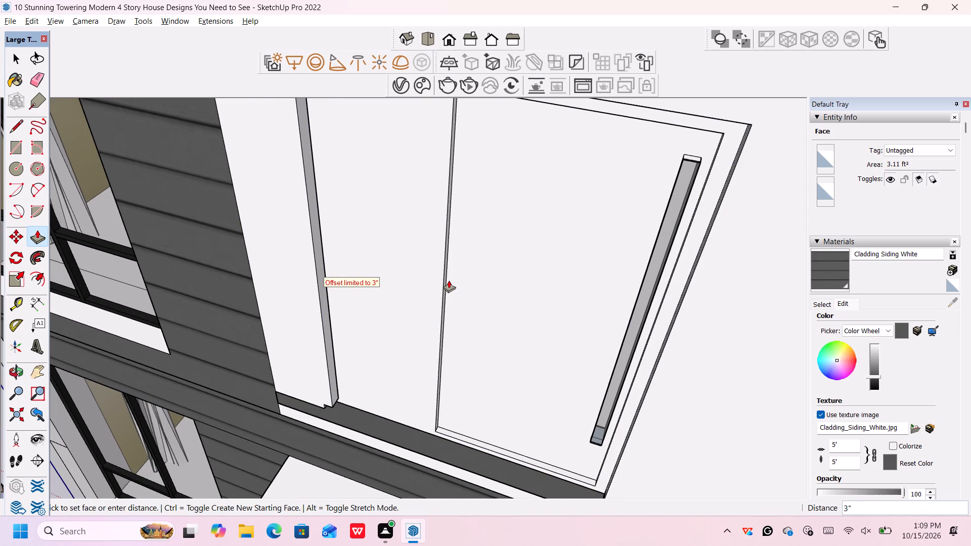
{"action": "left_click", "coordinate": [417, 283]}
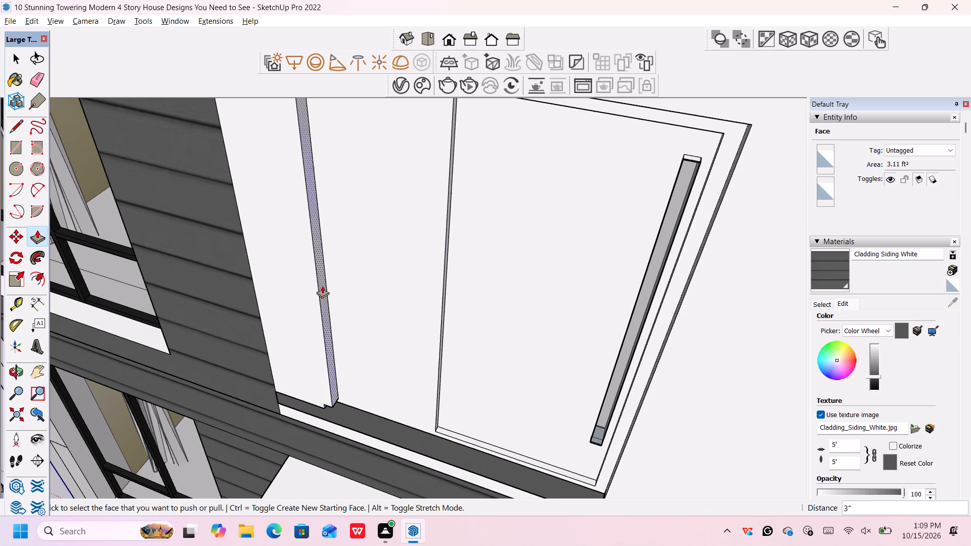
{"action": "left_click", "coordinate": [322, 284]}
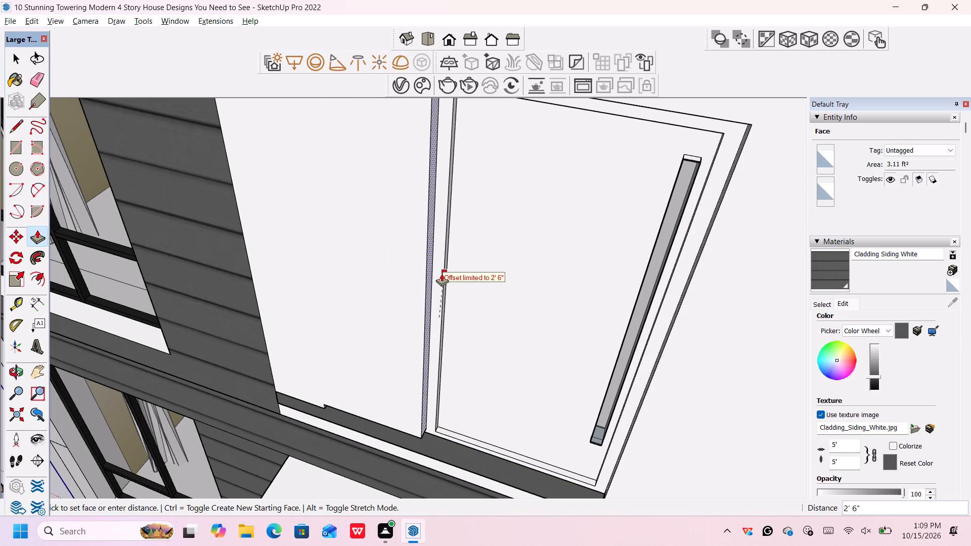
{"action": "left_click", "coordinate": [443, 275]}
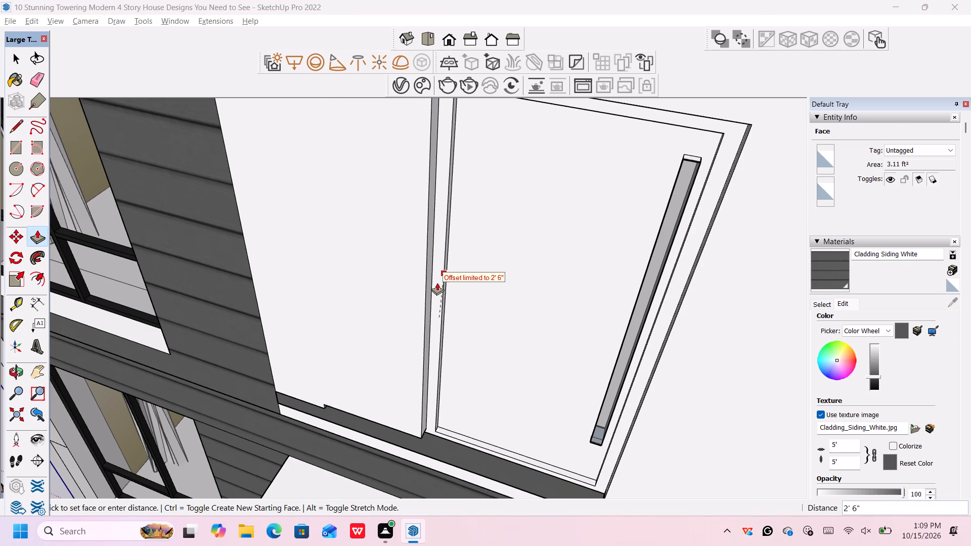
{"action": "left_click", "coordinate": [437, 285]}
Push/Pull the small end face of the notch at the filled sidelight's base 2' 9" to the door frame.
{"action": "scroll", "coordinate": [402, 336], "scroll_direction": "down", "scroll_amount": 7}
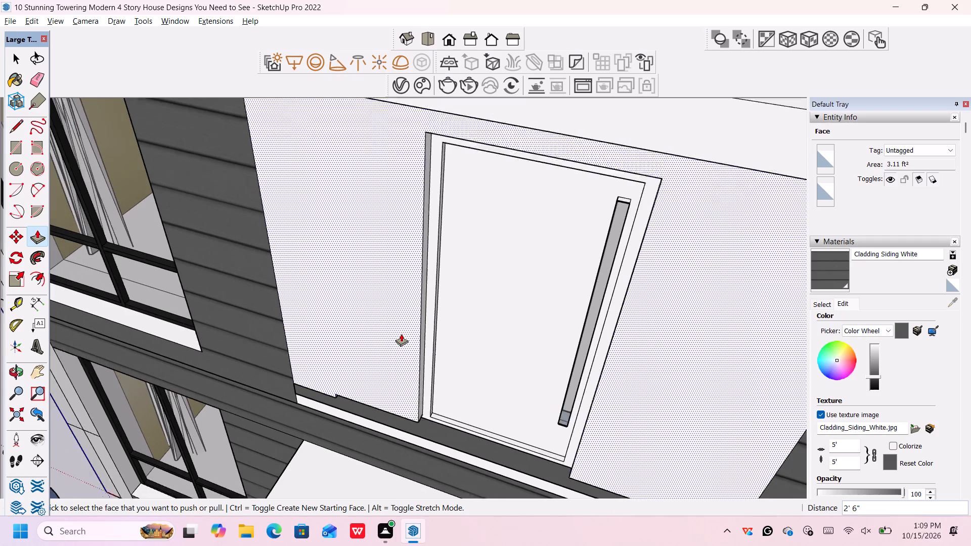
{"action": "middle_click_drag", "start_coordinate": [401, 336], "coordinate": [426, 270]}
{"action": "scroll", "coordinate": [418, 303], "scroll_direction": "up", "scroll_amount": 6}
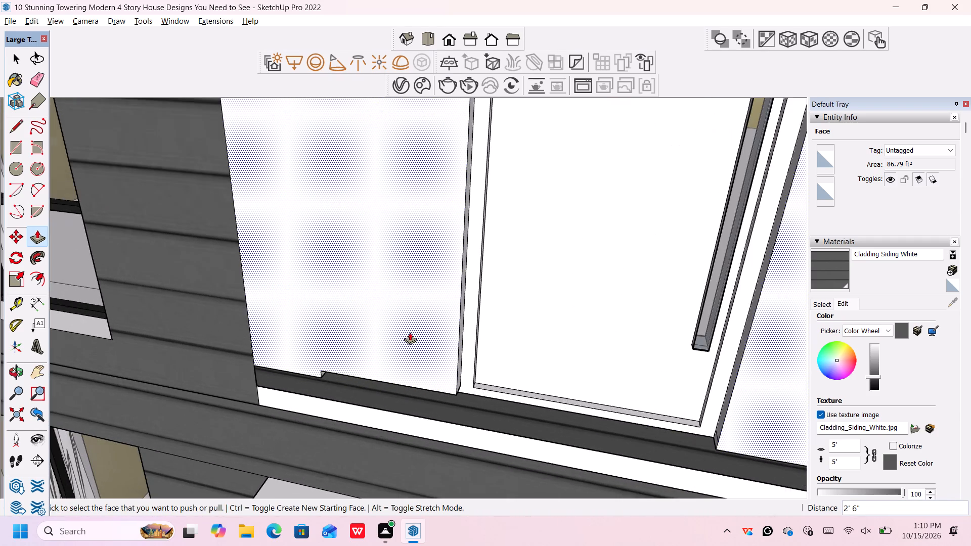
{"action": "scroll", "coordinate": [405, 360], "scroll_direction": "up", "scroll_amount": 5}
{"action": "middle_click_drag", "start_coordinate": [408, 377], "coordinate": [427, 217]}
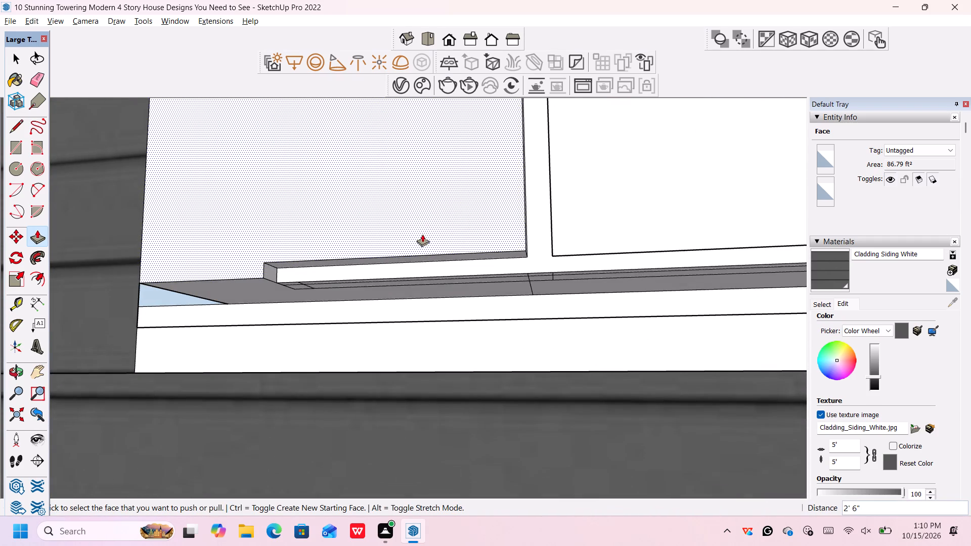
{"action": "scroll", "coordinate": [379, 255], "scroll_direction": "up", "scroll_amount": 5}
{"action": "scroll", "coordinate": [310, 258], "scroll_direction": "down", "scroll_amount": 5}
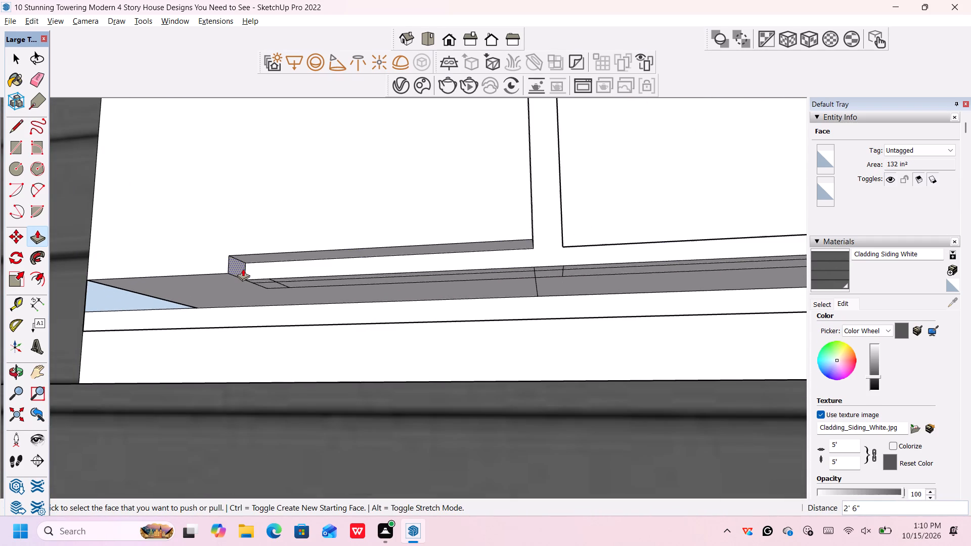
{"action": "left_click", "coordinate": [236, 267]}
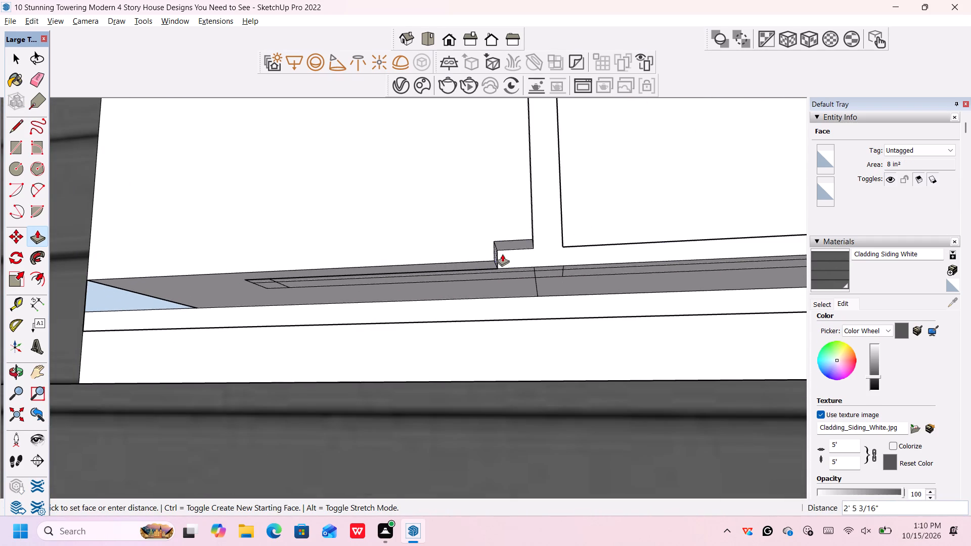
{"action": "left_click", "coordinate": [535, 244]}
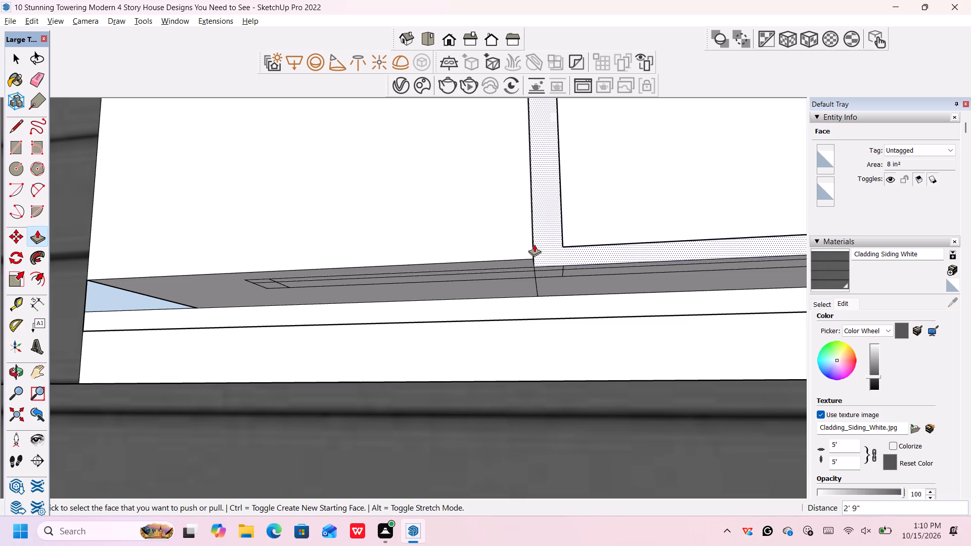
Push/Pull the narrow strip face directly beneath the entrance wall by 1' to cover the dark gap.
{"action": "scroll", "coordinate": [534, 244], "scroll_direction": "down", "scroll_amount": 20}
{"action": "middle_click_drag", "start_coordinate": [542, 183], "coordinate": [538, 219]}
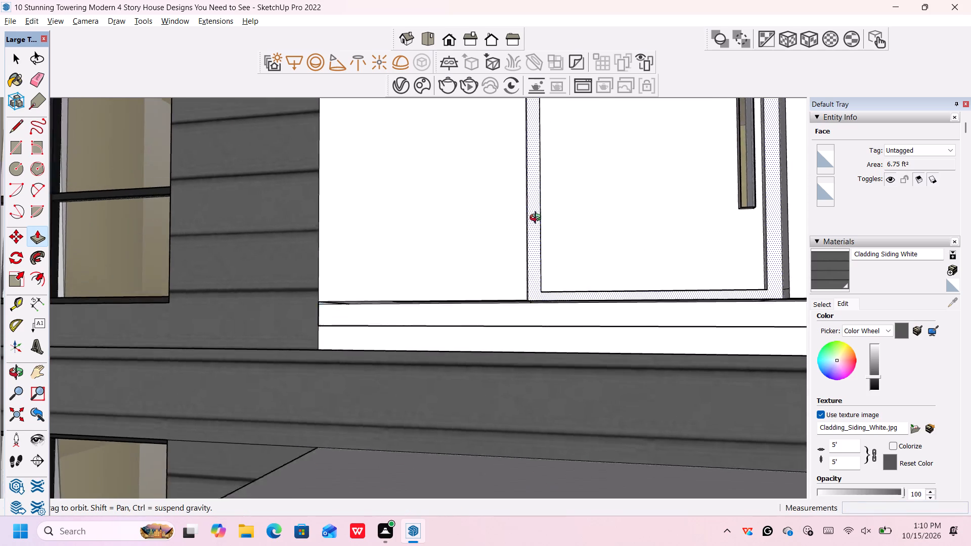
{"action": "middle_click_drag", "start_coordinate": [538, 219], "coordinate": [539, 221]}
{"action": "scroll", "coordinate": [540, 223], "scroll_direction": "down", "scroll_amount": 8}
{"action": "middle_click_drag", "start_coordinate": [470, 195], "coordinate": [559, 278]}
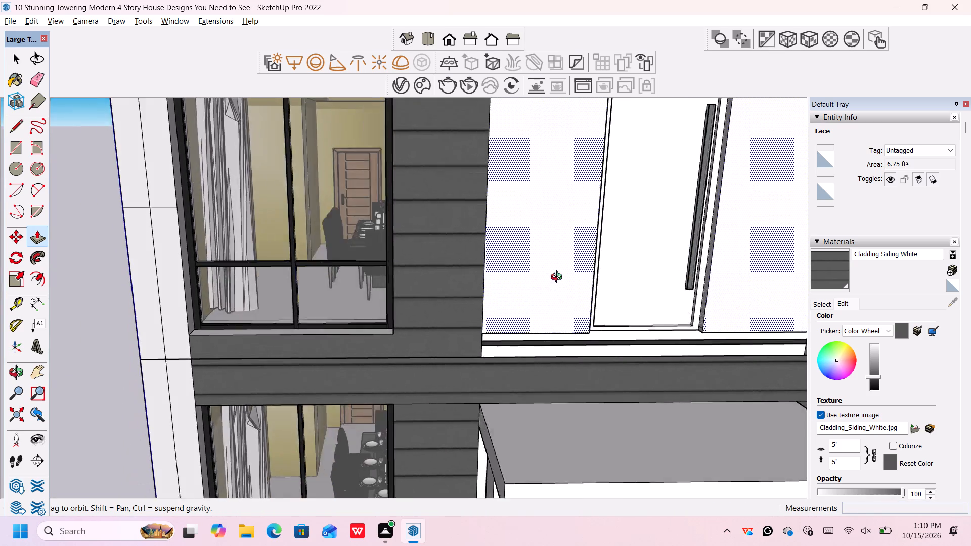
{"action": "middle_click_drag", "start_coordinate": [559, 278], "coordinate": [600, 273]}
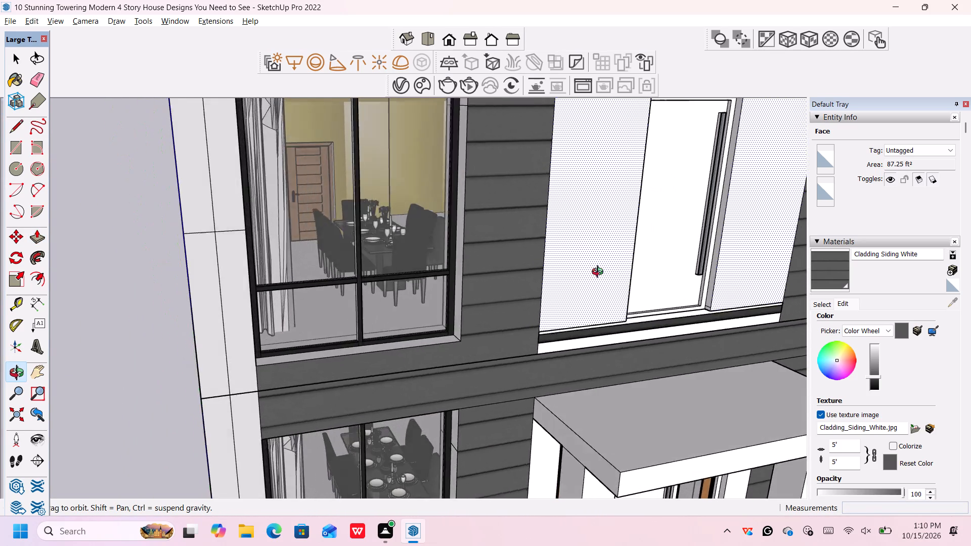
{"action": "middle_click_drag", "start_coordinate": [600, 273], "coordinate": [572, 265]}
{"action": "middle_click", "coordinate": [482, 229]}
{"action": "scroll", "coordinate": [528, 310], "scroll_direction": "up", "scroll_amount": 4}
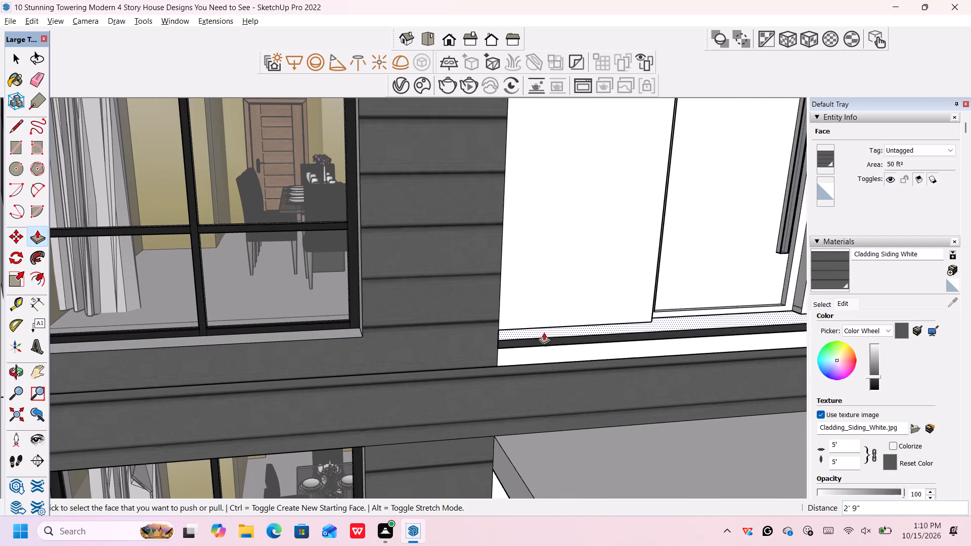
{"action": "left_click", "coordinate": [544, 331]}
{"action": "left_click", "coordinate": [559, 343]}
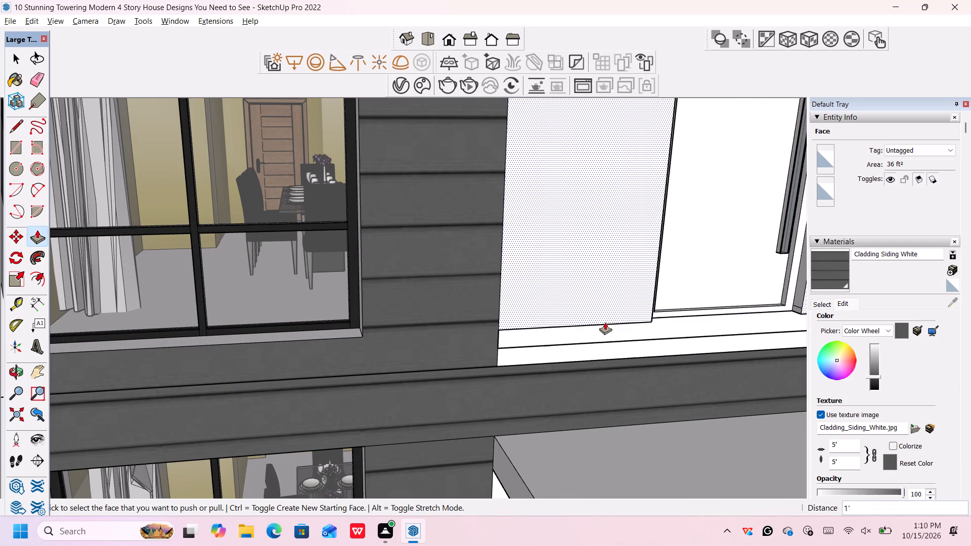
Adjust the narrow strip beneath the entrance wall with Push/Pull moves of 2" and 5".
{"action": "scroll", "coordinate": [605, 321], "scroll_direction": "down", "scroll_amount": 5}
{"action": "scroll", "coordinate": [630, 327], "scroll_direction": "up", "scroll_amount": 7}
{"action": "middle_click_drag", "start_coordinate": [575, 339], "coordinate": [522, 281]}
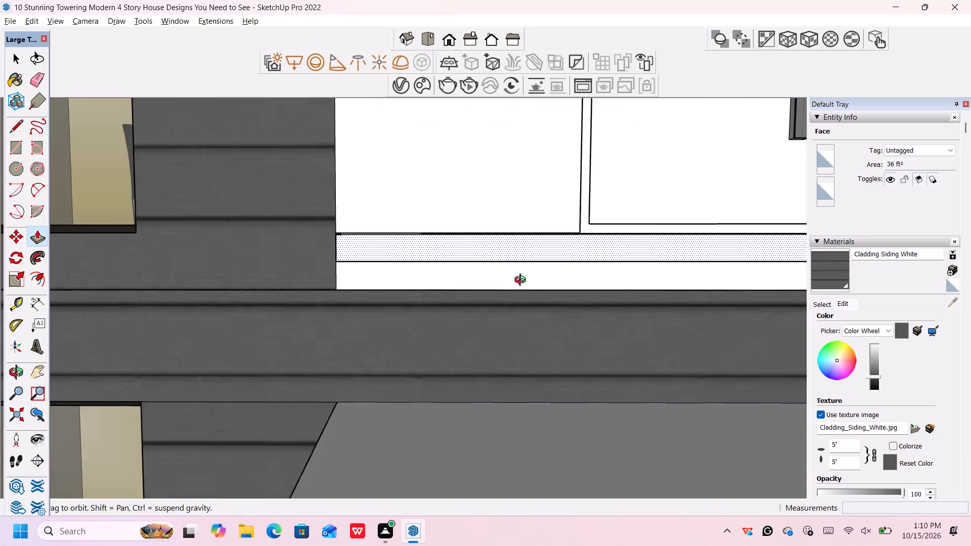
{"action": "middle_click_drag", "start_coordinate": [522, 281], "coordinate": [519, 279]}
{"action": "middle_click", "coordinate": [518, 278]}
{"action": "middle_click", "coordinate": [518, 278]}
{"action": "scroll", "coordinate": [528, 261], "scroll_direction": "up", "scroll_amount": 2}
{"action": "left_click", "coordinate": [425, 245]}
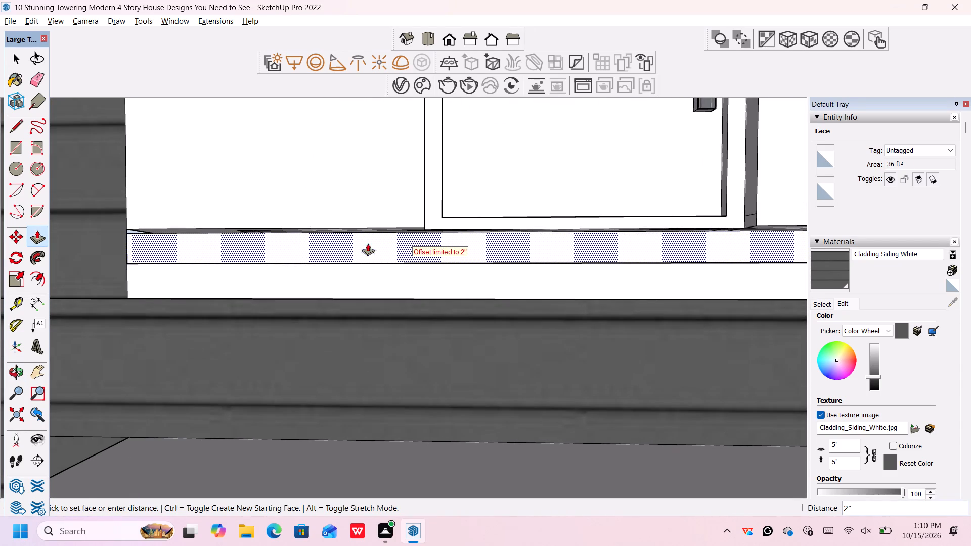
{"action": "left_click", "coordinate": [297, 232]}
{"action": "scroll", "coordinate": [302, 246], "scroll_direction": "down", "scroll_amount": 6}
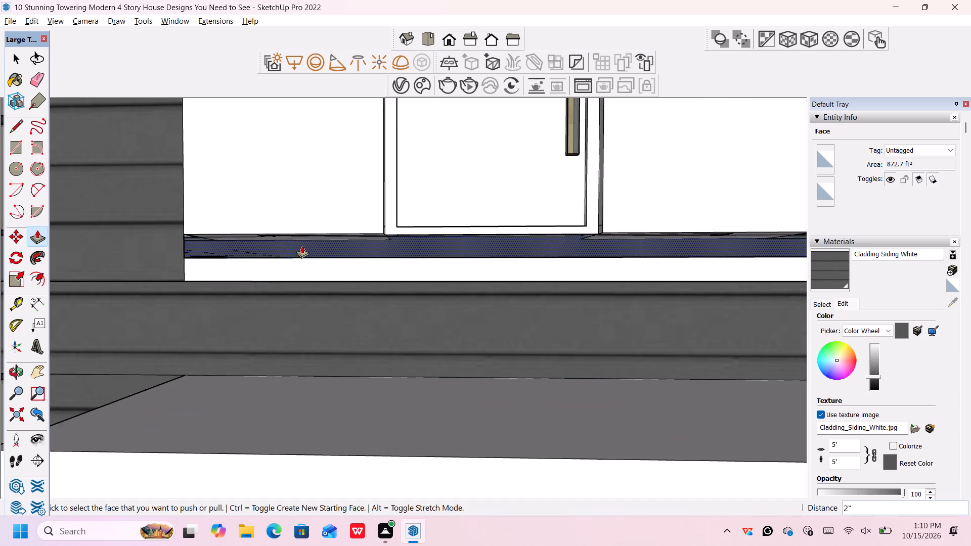
{"action": "middle_click_drag", "start_coordinate": [302, 249], "coordinate": [310, 266]}
{"action": "middle_click", "coordinate": [312, 270]}
{"action": "middle_click_drag", "start_coordinate": [313, 274], "coordinate": [319, 283]}
{"action": "middle_click", "coordinate": [319, 283]}
{"action": "scroll", "coordinate": [318, 275], "scroll_direction": "up", "scroll_amount": 1}
{"action": "left_click", "coordinate": [317, 288]}
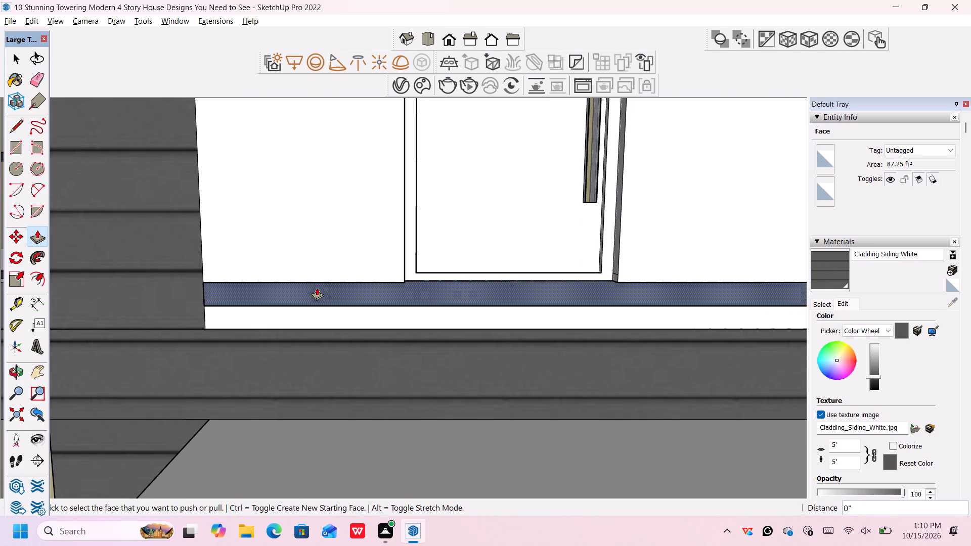
{"action": "left_click", "coordinate": [319, 300]}
Push/Pull the strip face beneath the entrance wall 1' 5" to close the dark recess again.
{"action": "scroll", "coordinate": [318, 302], "scroll_direction": "down", "scroll_amount": 6}
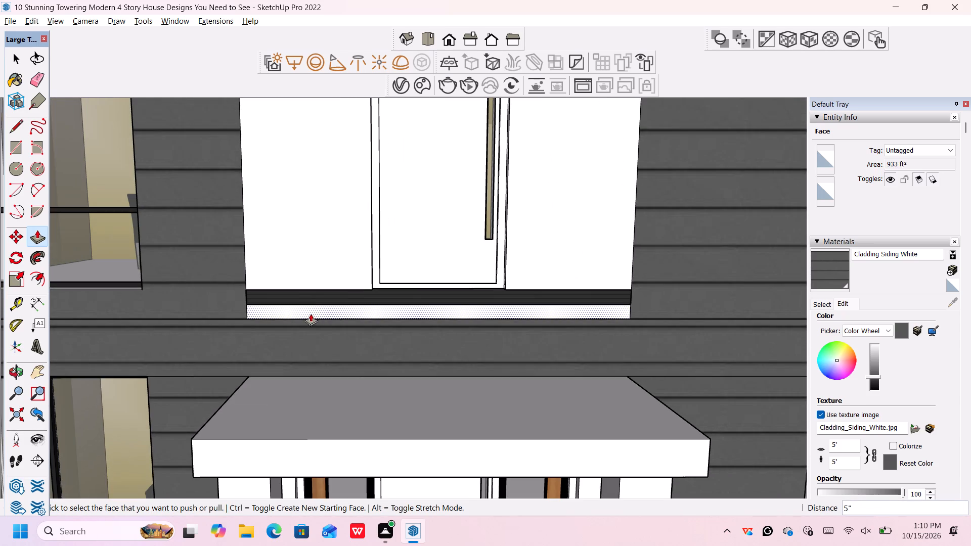
{"action": "scroll", "coordinate": [616, 293], "scroll_direction": "up", "scroll_amount": 15}
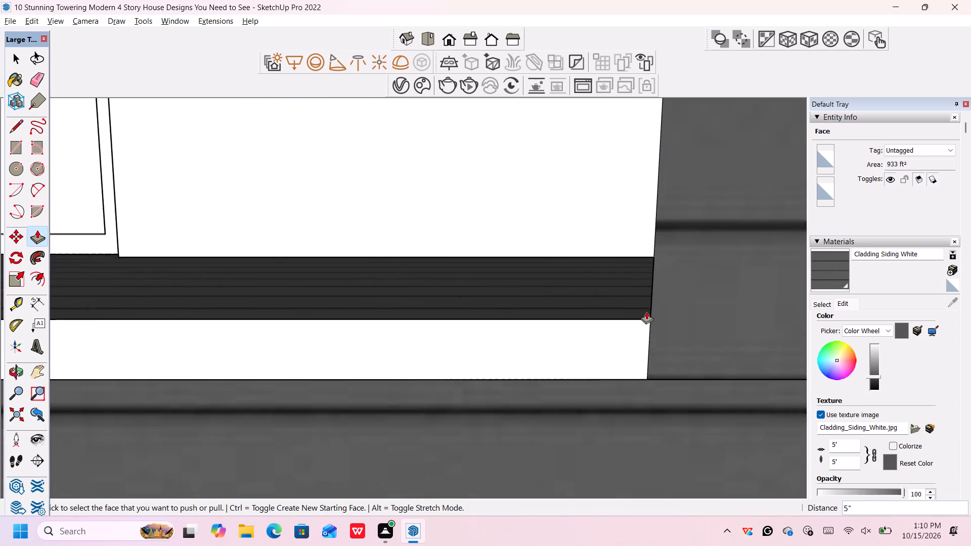
{"action": "scroll", "coordinate": [646, 311], "scroll_direction": "up", "scroll_amount": 6}
{"action": "scroll", "coordinate": [596, 272], "scroll_direction": "down", "scroll_amount": 2}
{"action": "scroll", "coordinate": [589, 267], "scroll_direction": "up", "scroll_amount": 5}
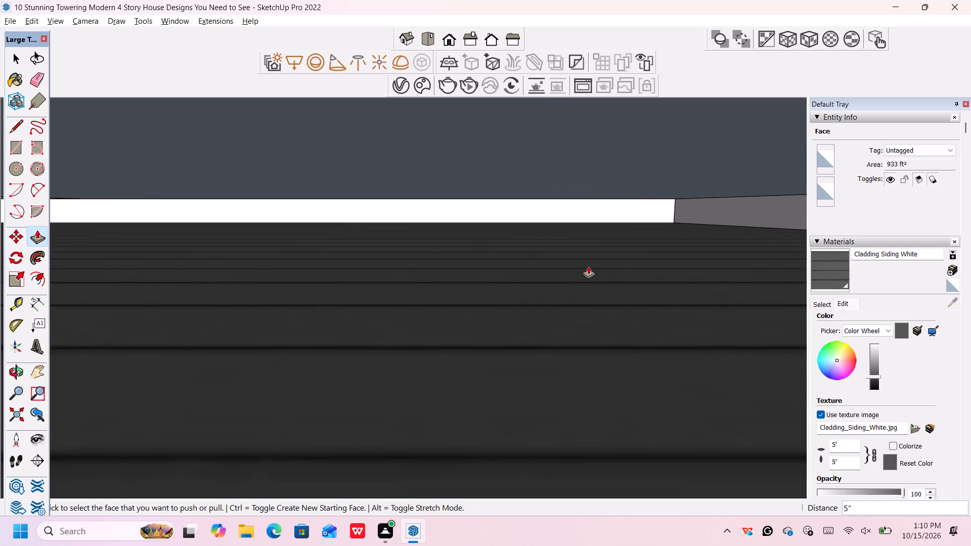
{"action": "scroll", "coordinate": [588, 266], "scroll_direction": "down", "scroll_amount": 3}
{"action": "left_click", "coordinate": [585, 307]}
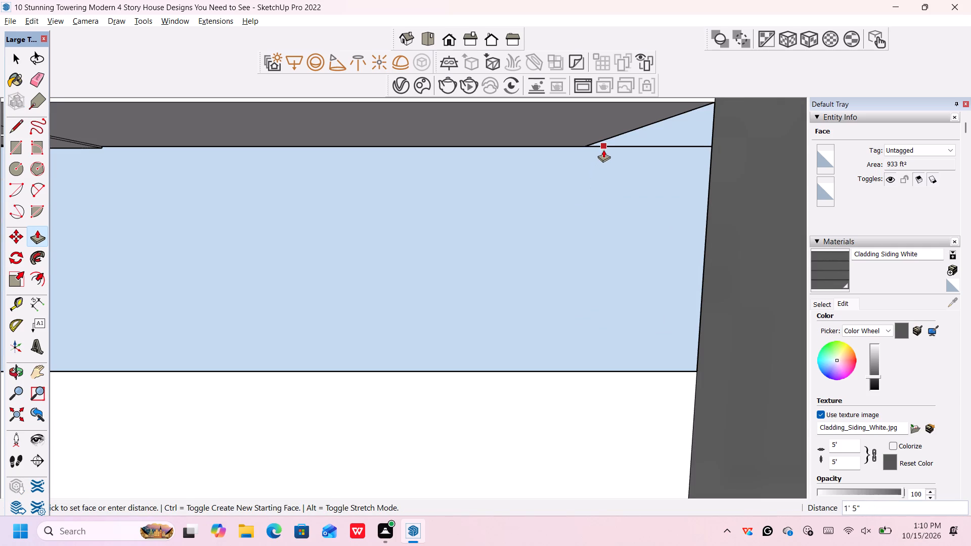
{"action": "left_click", "coordinate": [602, 151]}
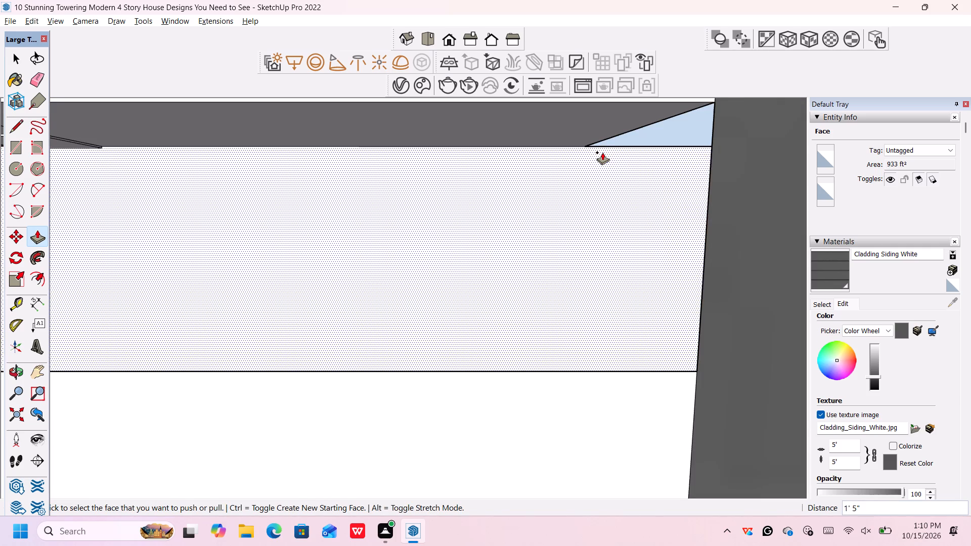
Examine the base strip beneath the entrance wall and its junction with the dark siding beside it.
{"action": "scroll", "coordinate": [602, 152], "scroll_direction": "down", "scroll_amount": 15}
{"action": "scroll", "coordinate": [556, 180], "scroll_direction": "down", "scroll_amount": 4}
{"action": "scroll", "coordinate": [482, 184], "scroll_direction": "down", "scroll_amount": 1}
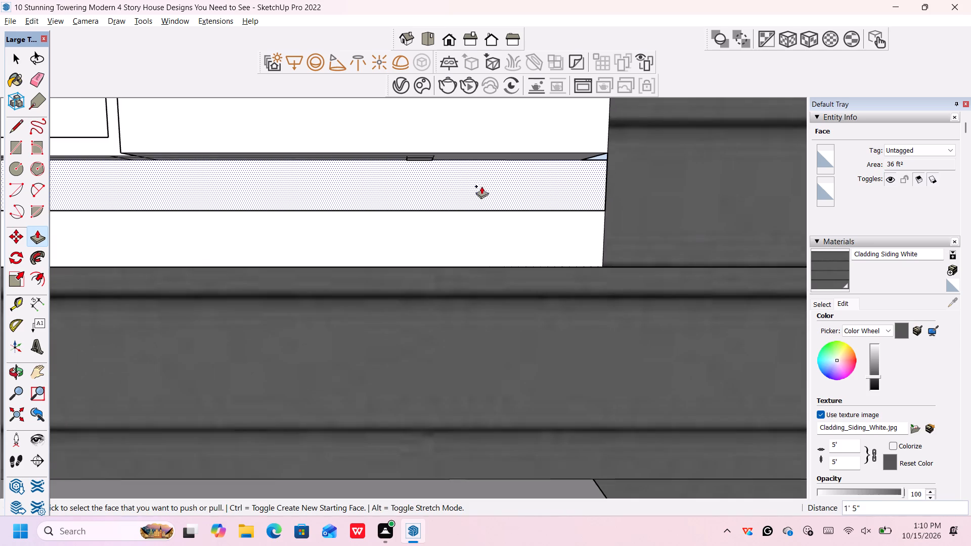
{"action": "middle_click_drag", "start_coordinate": [484, 191], "coordinate": [500, 210]}
{"action": "scroll", "coordinate": [498, 206], "scroll_direction": "down", "scroll_amount": 5}
{"action": "scroll", "coordinate": [497, 193], "scroll_direction": "up", "scroll_amount": 7}
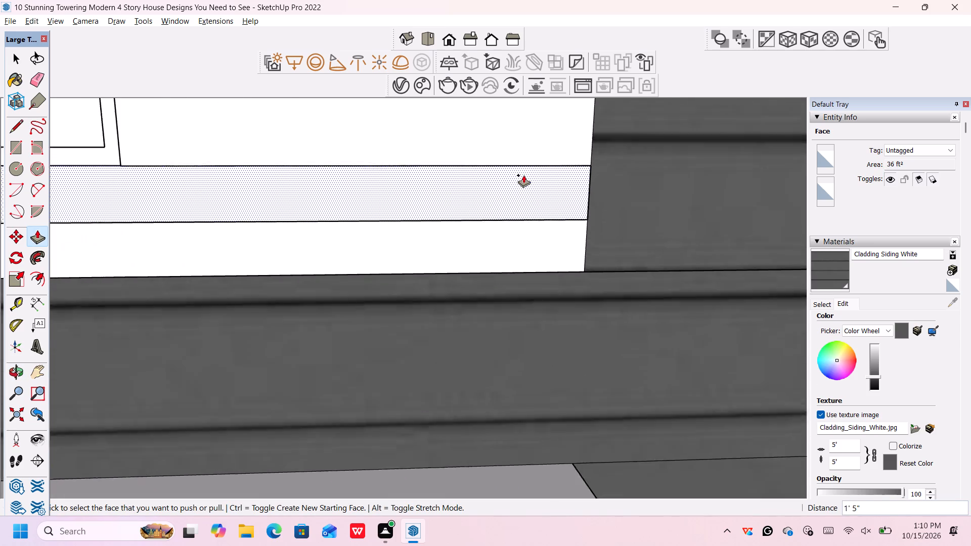
{"action": "scroll", "coordinate": [595, 184], "scroll_direction": "up", "scroll_amount": 6}
{"action": "middle_click_drag", "start_coordinate": [627, 232], "coordinate": [568, 230]}
{"action": "middle_click", "coordinate": [568, 230]}
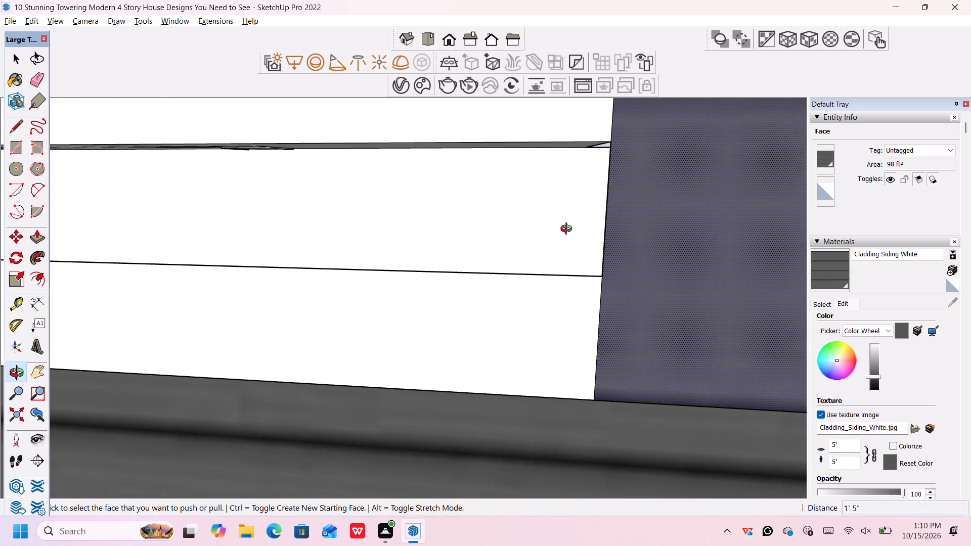
{"action": "middle_click", "coordinate": [568, 230]}
{"action": "middle_click", "coordinate": [567, 229]}
{"action": "middle_click_drag", "start_coordinate": [568, 229], "coordinate": [616, 232]}
{"action": "middle_click", "coordinate": [616, 232]}
{"action": "scroll", "coordinate": [614, 230], "scroll_direction": "down", "scroll_amount": 7}
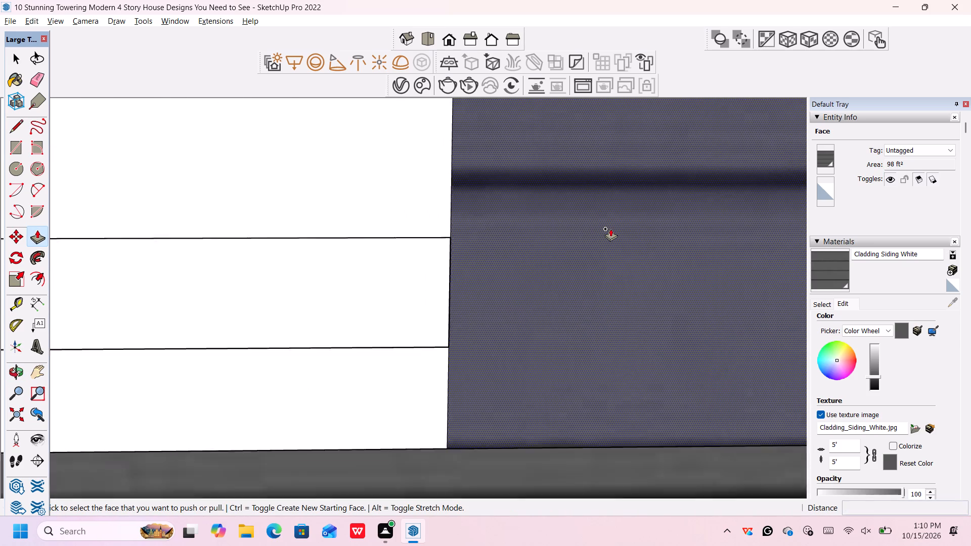
{"action": "scroll", "coordinate": [610, 229], "scroll_direction": "down", "scroll_amount": 20}
{"action": "scroll", "coordinate": [610, 229], "scroll_direction": "down", "scroll_amount": 16}
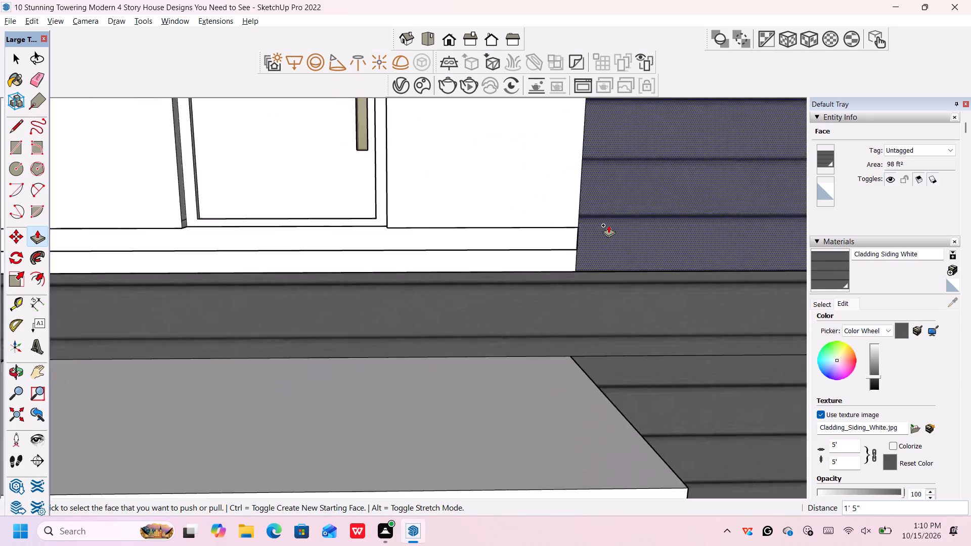
Examine the base strips beneath the second-storey entrance door and how they meet the dark siding and the wall above.
{"action": "scroll", "coordinate": [608, 225], "scroll_direction": "down", "scroll_amount": 9}
{"action": "scroll", "coordinate": [488, 242], "scroll_direction": "up", "scroll_amount": 3}
{"action": "scroll", "coordinate": [422, 230], "scroll_direction": "up", "scroll_amount": 3}
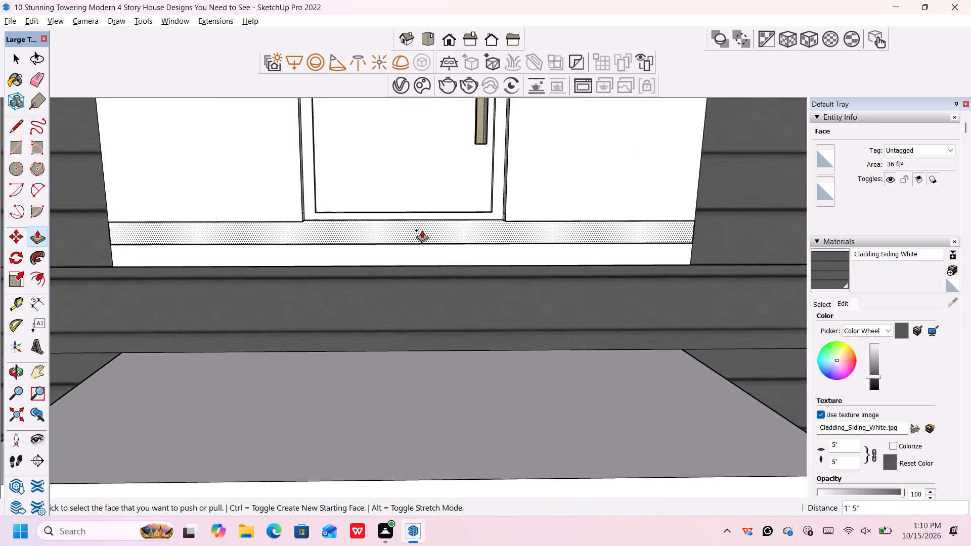
{"action": "scroll", "coordinate": [422, 230], "scroll_direction": "up", "scroll_amount": 1}
{"action": "scroll", "coordinate": [422, 230], "scroll_direction": "down", "scroll_amount": 4}
{"action": "scroll", "coordinate": [356, 234], "scroll_direction": "down", "scroll_amount": 2}
{"action": "middle_click_drag", "start_coordinate": [356, 236], "coordinate": [358, 241]}
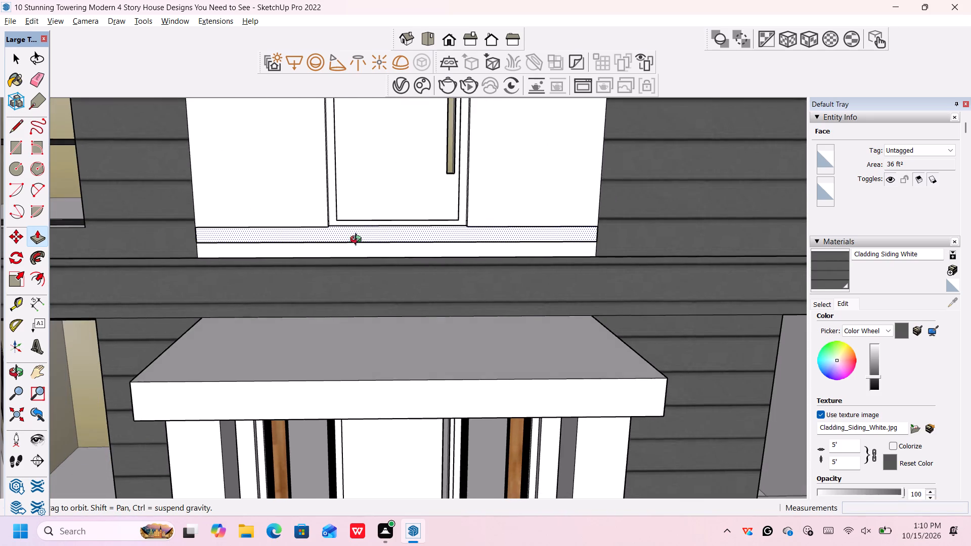
{"action": "middle_click_drag", "start_coordinate": [358, 241], "coordinate": [385, 310]}
{"action": "scroll", "coordinate": [401, 289], "scroll_direction": "down", "scroll_amount": 6}
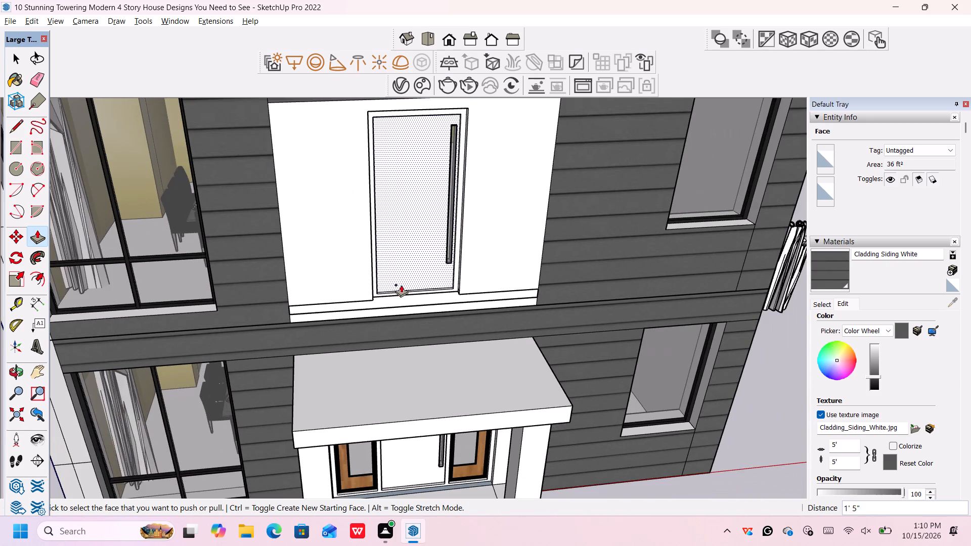
{"action": "scroll", "coordinate": [411, 265], "scroll_direction": "up", "scroll_amount": 2}
{"action": "scroll", "coordinate": [414, 262], "scroll_direction": "down", "scroll_amount": 2}
{"action": "middle_click_drag", "start_coordinate": [410, 275], "coordinate": [410, 277], "text": "shift"}
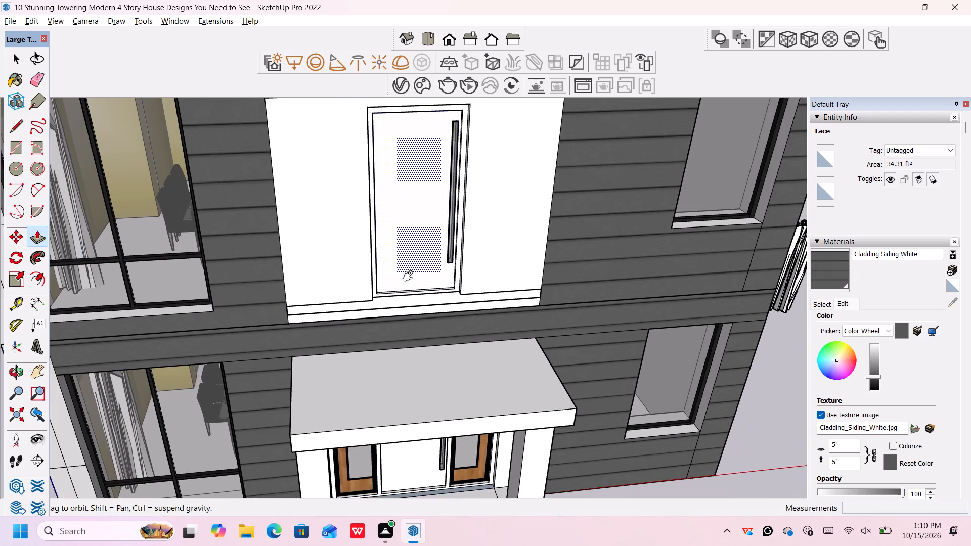
{"action": "middle_click_drag", "start_coordinate": [410, 277], "coordinate": [395, 338], "text": "shift"}
Push/Pull the recessed upper strip directly beneath the second-storey entrance wall by 2 15/16".
{"action": "scroll", "coordinate": [396, 332], "scroll_direction": "up", "scroll_amount": 5}
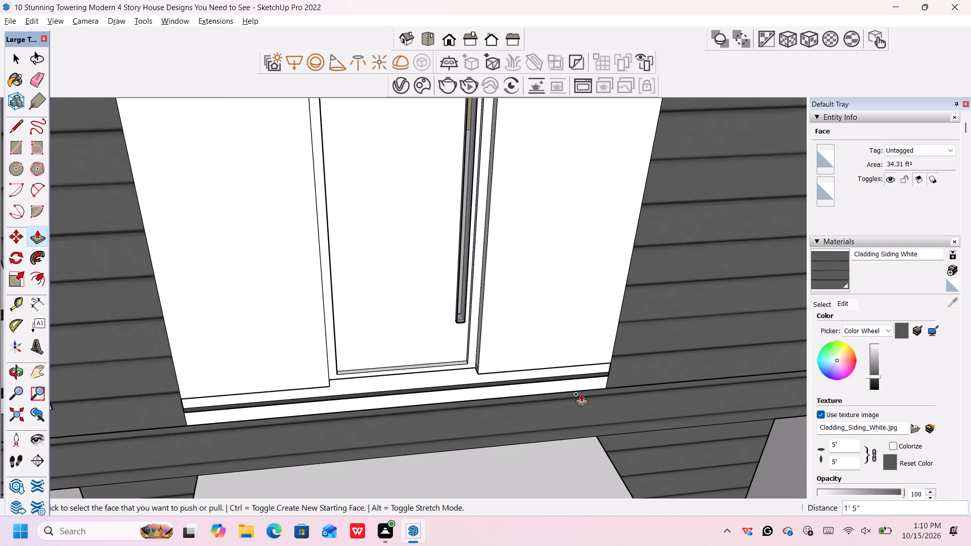
{"action": "scroll", "coordinate": [580, 383], "scroll_direction": "up", "scroll_amount": 5}
{"action": "left_click", "coordinate": [581, 363]}
{"action": "left_click", "coordinate": [585, 371]}
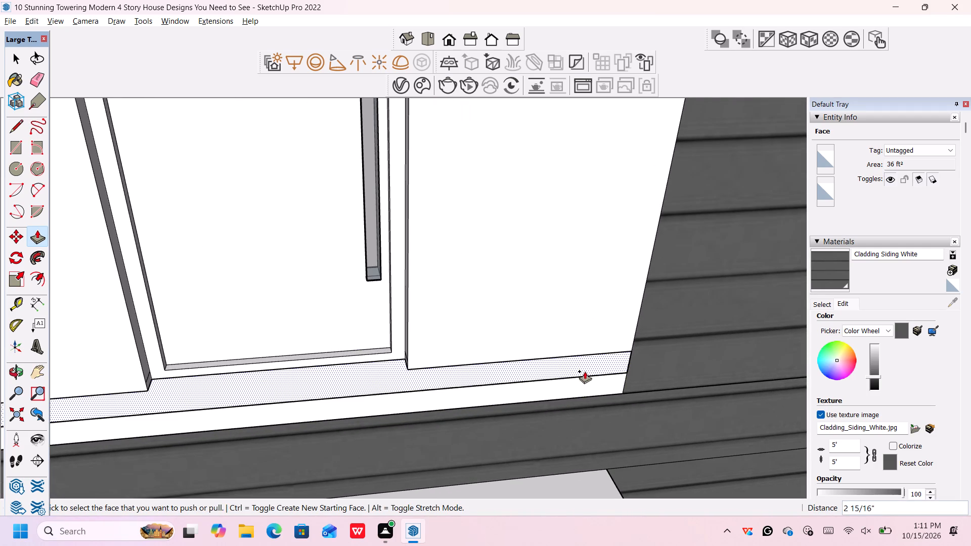
{"action": "scroll", "coordinate": [585, 365], "scroll_direction": "down", "scroll_amount": 7}
{"action": "scroll", "coordinate": [446, 373], "scroll_direction": "down", "scroll_amount": 3}
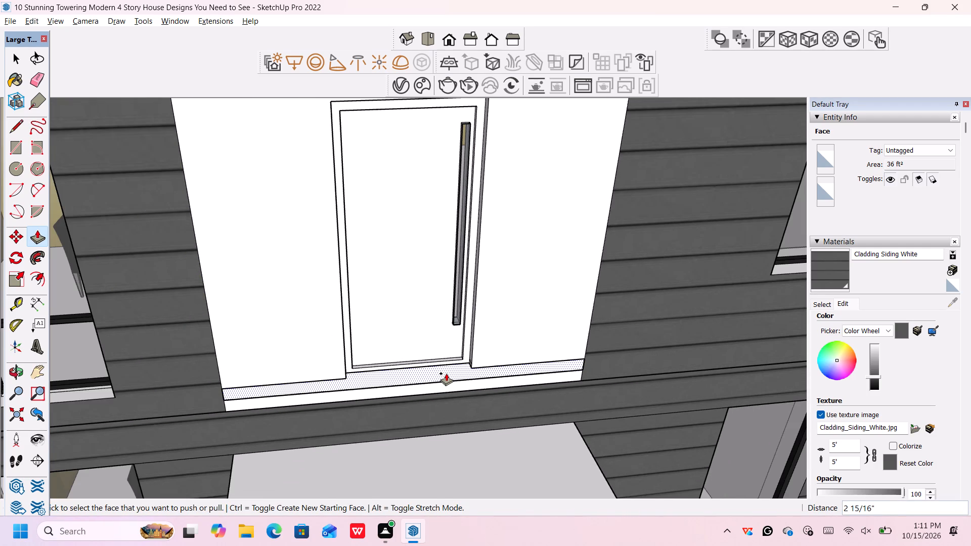
Push/Pull the white entrance wall face surrounding the second-storey door by 4".
{"action": "scroll", "coordinate": [487, 336], "scroll_direction": "up", "scroll_amount": 5}
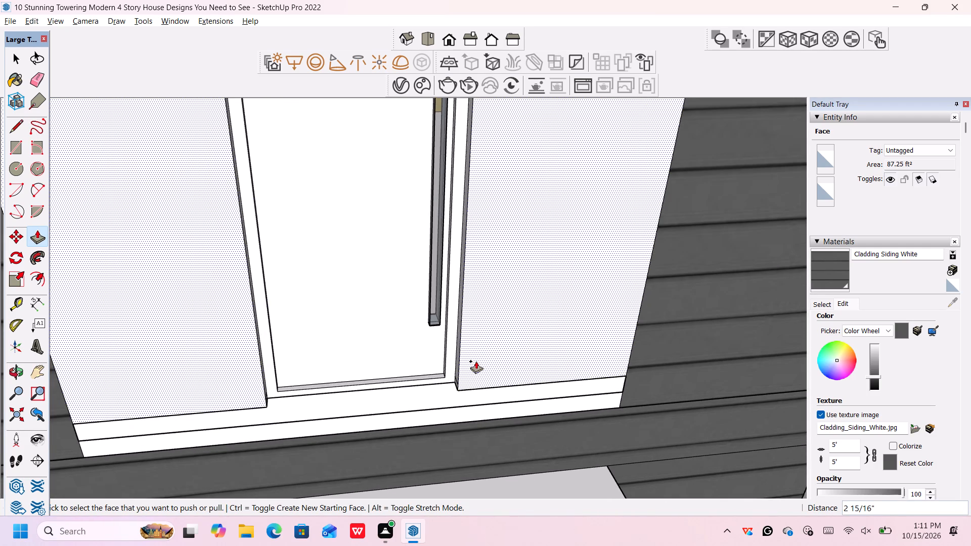
{"action": "middle_click_drag", "start_coordinate": [476, 361], "coordinate": [493, 328]}
{"action": "scroll", "coordinate": [490, 330], "scroll_direction": "up", "scroll_amount": 5}
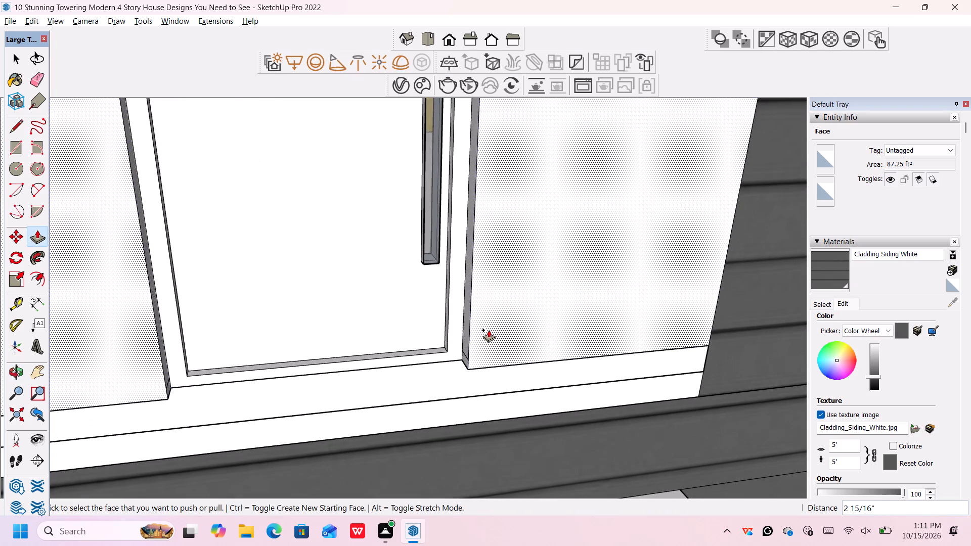
{"action": "left_click", "coordinate": [493, 309]}
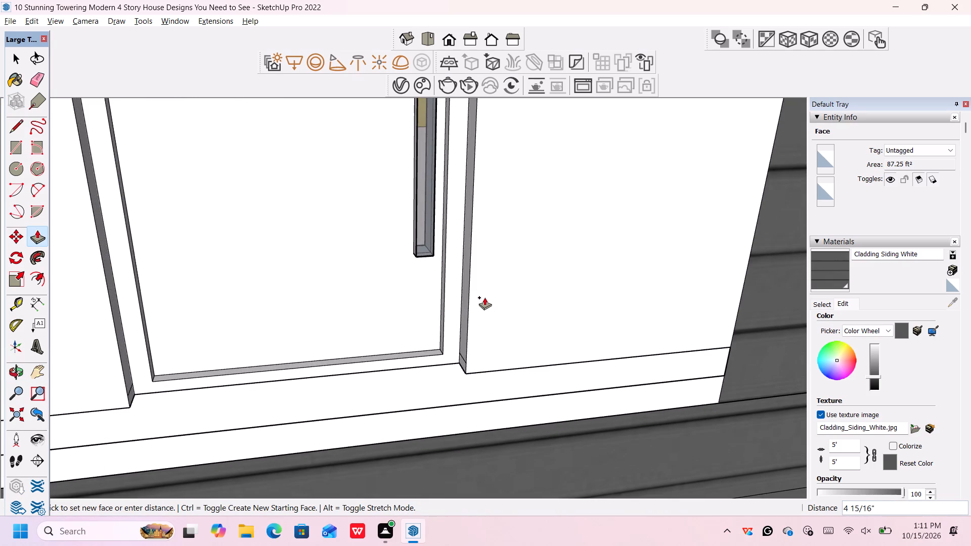
{"action": "left_click", "coordinate": [484, 297]}
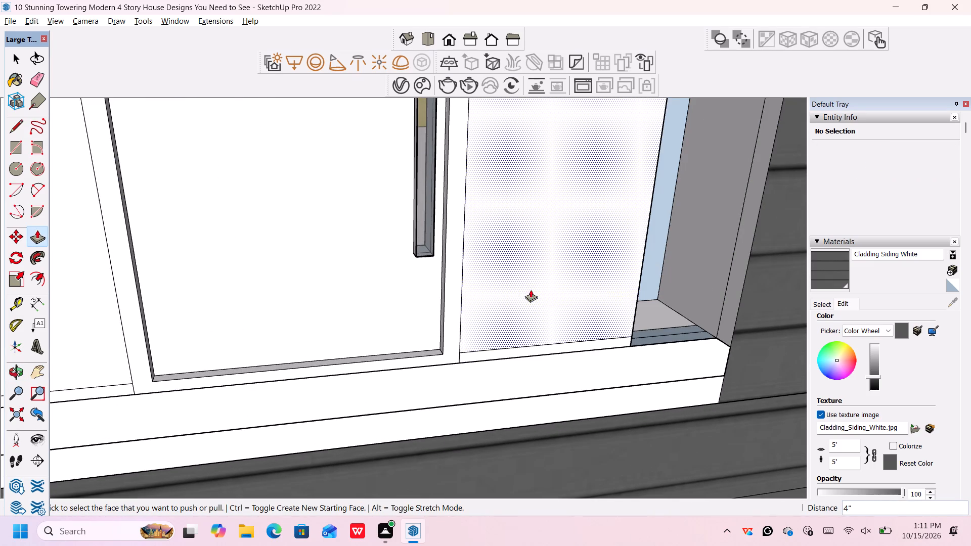
Push/Pull the blue back face of the recess beside the door by 2' to refill the entrance wall.
{"action": "scroll", "coordinate": [636, 273], "scroll_direction": "down", "scroll_amount": 3}
{"action": "middle_click_drag", "start_coordinate": [655, 269], "coordinate": [573, 276]}
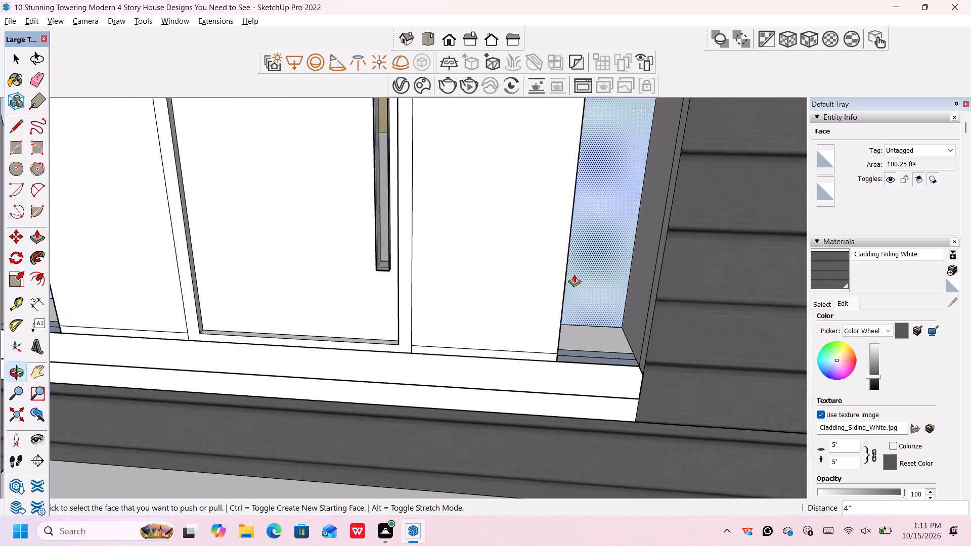
{"action": "left_click", "coordinate": [592, 257]}
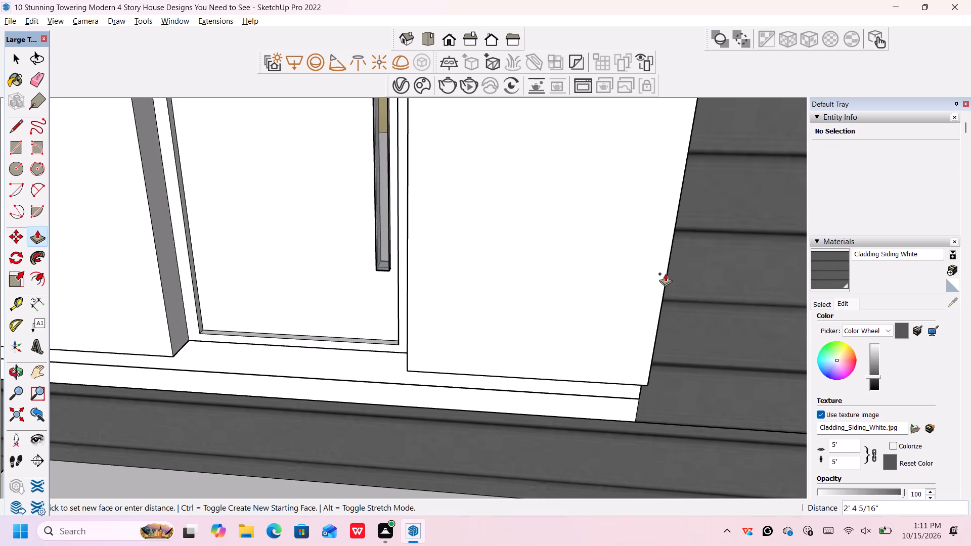
{"action": "left_click", "coordinate": [681, 253]}
Push/Pull the upper strip beneath the entrance wall by 7 1/16", using the adjacent dark siding as reference.
{"action": "scroll", "coordinate": [441, 325], "scroll_direction": "down", "scroll_amount": 6}
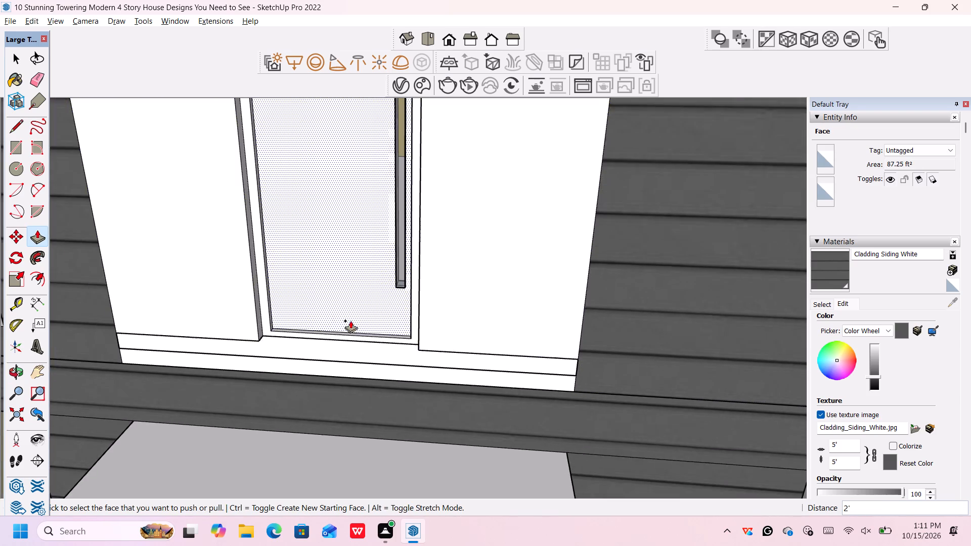
{"action": "scroll", "coordinate": [314, 320], "scroll_direction": "down", "scroll_amount": 2}
{"action": "scroll", "coordinate": [271, 321], "scroll_direction": "up", "scroll_amount": 7}
{"action": "scroll", "coordinate": [445, 360], "scroll_direction": "down", "scroll_amount": 3}
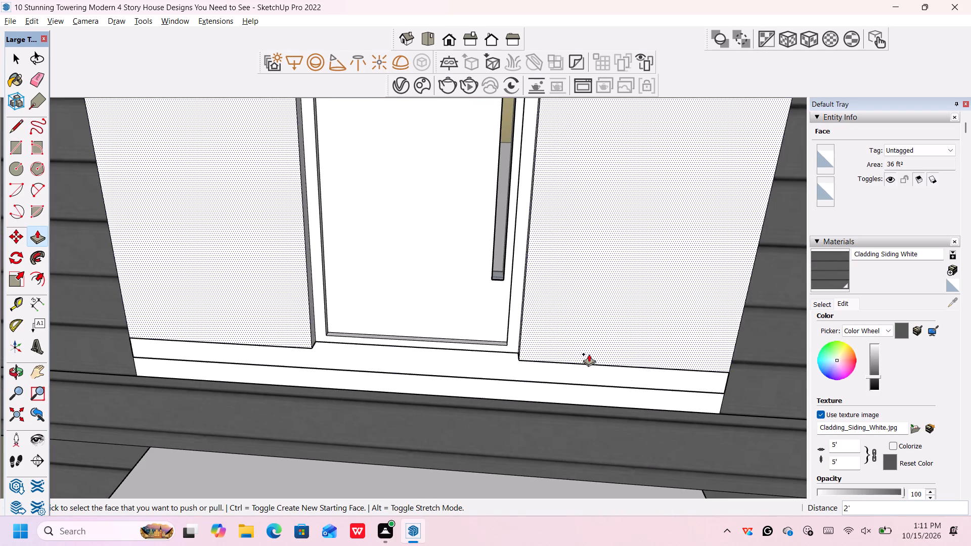
{"action": "middle_click_drag", "start_coordinate": [675, 393], "coordinate": [676, 292]}
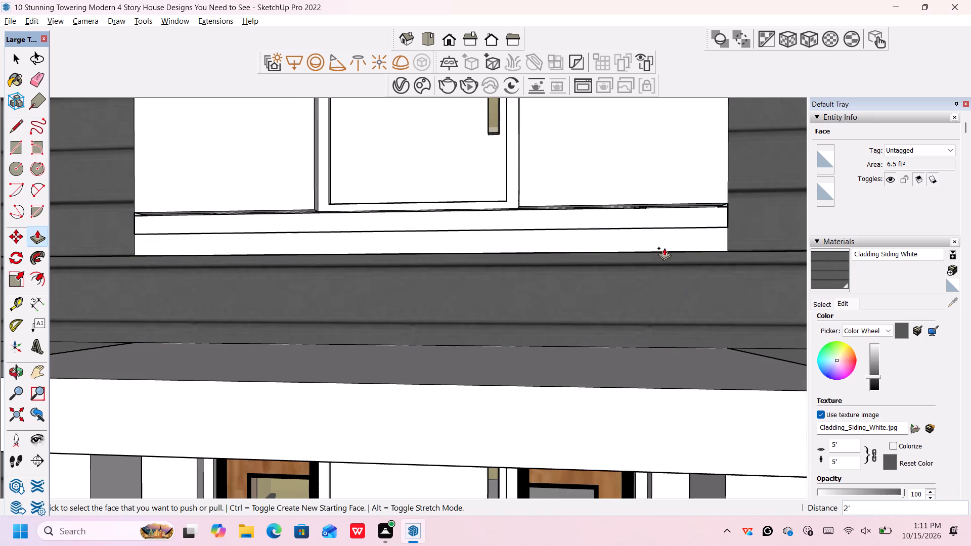
{"action": "scroll", "coordinate": [135, 197], "scroll_direction": "up", "scroll_amount": 6}
{"action": "middle_click_drag", "start_coordinate": [127, 236], "coordinate": [136, 240]}
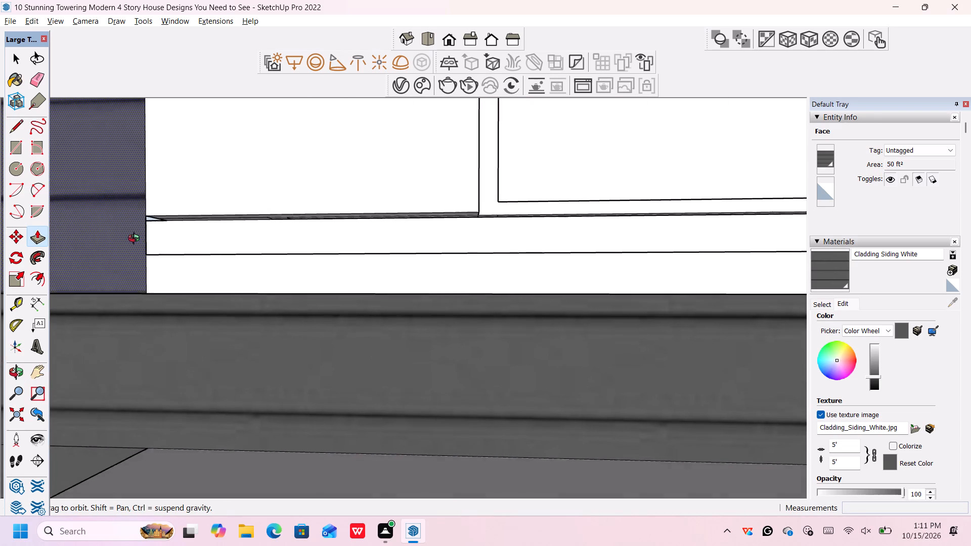
{"action": "middle_click_drag", "start_coordinate": [136, 240], "coordinate": [204, 268]}
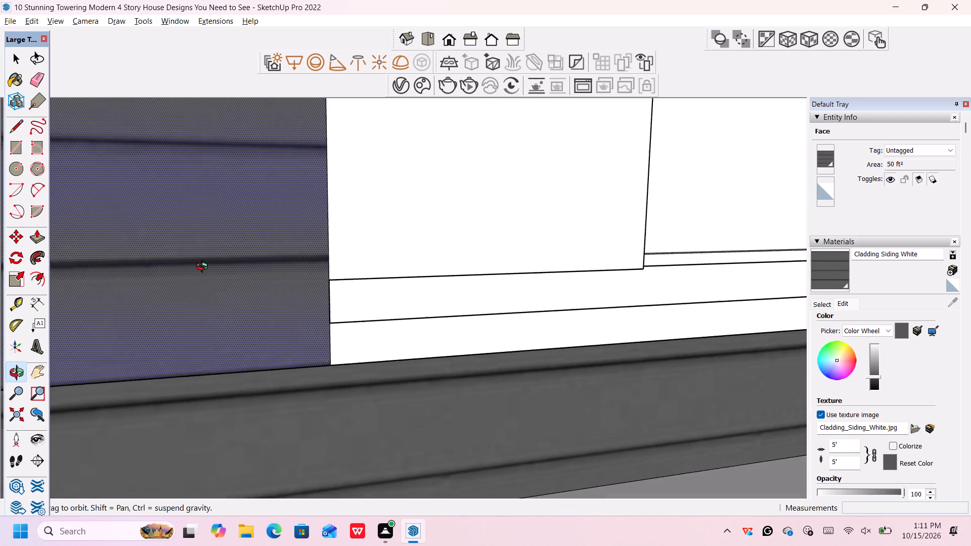
{"action": "middle_click_drag", "start_coordinate": [204, 268], "coordinate": [185, 261]}
{"action": "middle_click", "coordinate": [166, 253]}
{"action": "scroll", "coordinate": [185, 252], "scroll_direction": "up", "scroll_amount": 4}
{"action": "left_click", "coordinate": [270, 269]}
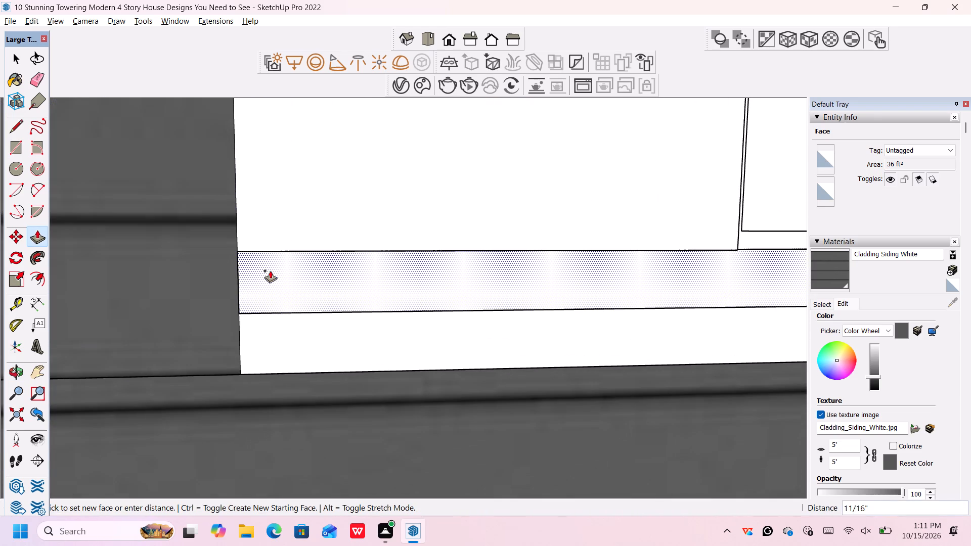
{"action": "scroll", "coordinate": [316, 262], "scroll_direction": "down", "scroll_amount": 14}
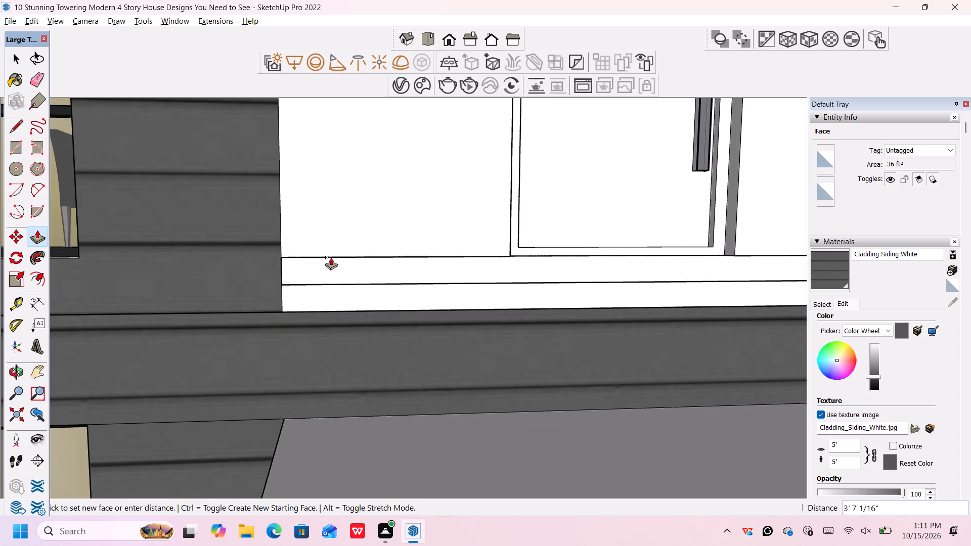
{"action": "left_click", "coordinate": [263, 251]}
Push/Pull the blue face exposed in the siding beside the entrance base strip by 4' 4 5/8".
{"action": "scroll", "coordinate": [267, 257], "scroll_direction": "down", "scroll_amount": 8}
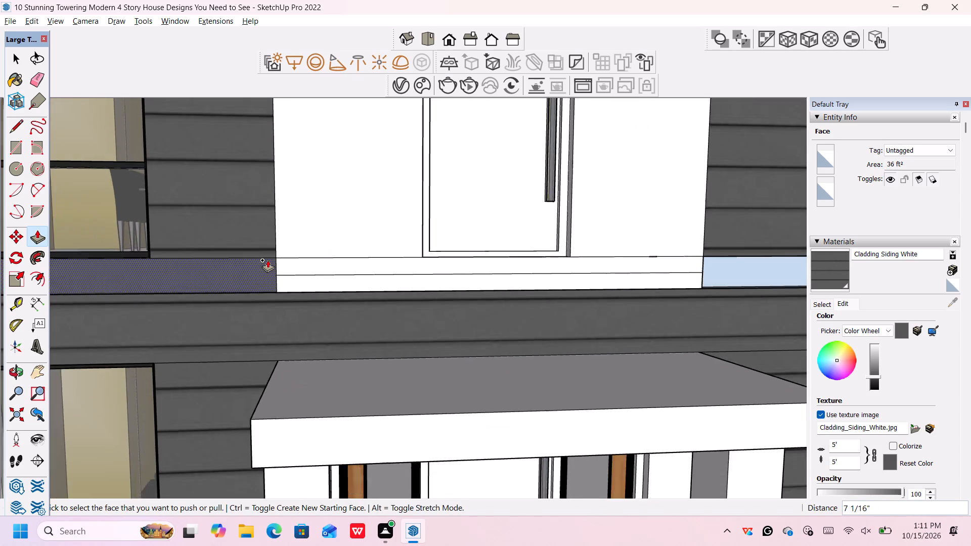
{"action": "scroll", "coordinate": [268, 260], "scroll_direction": "down", "scroll_amount": 7}
{"action": "scroll", "coordinate": [396, 252], "scroll_direction": "down", "scroll_amount": 4}
{"action": "scroll", "coordinate": [584, 254], "scroll_direction": "up", "scroll_amount": 4}
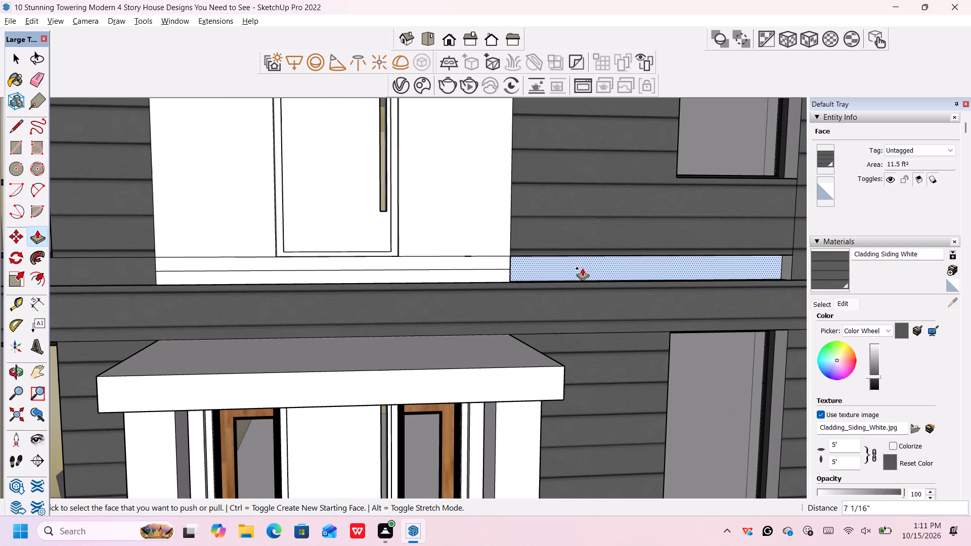
{"action": "left_click", "coordinate": [582, 268]}
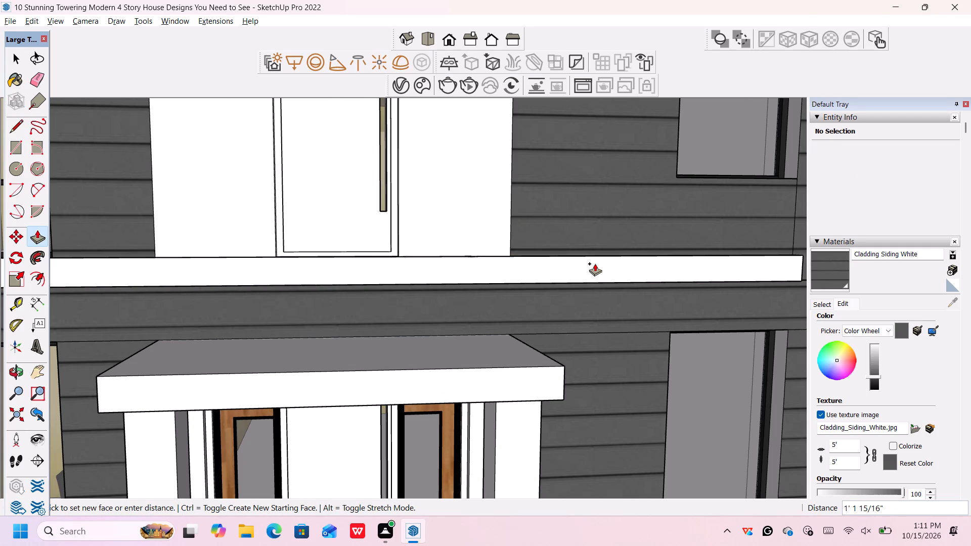
{"action": "left_click", "coordinate": [546, 260]}
Push/Pull the recessed white strip beside the entrance base by 7 1/16", using the surrounding dark siding as reference.
{"action": "scroll", "coordinate": [546, 261], "scroll_direction": "down", "scroll_amount": 4}
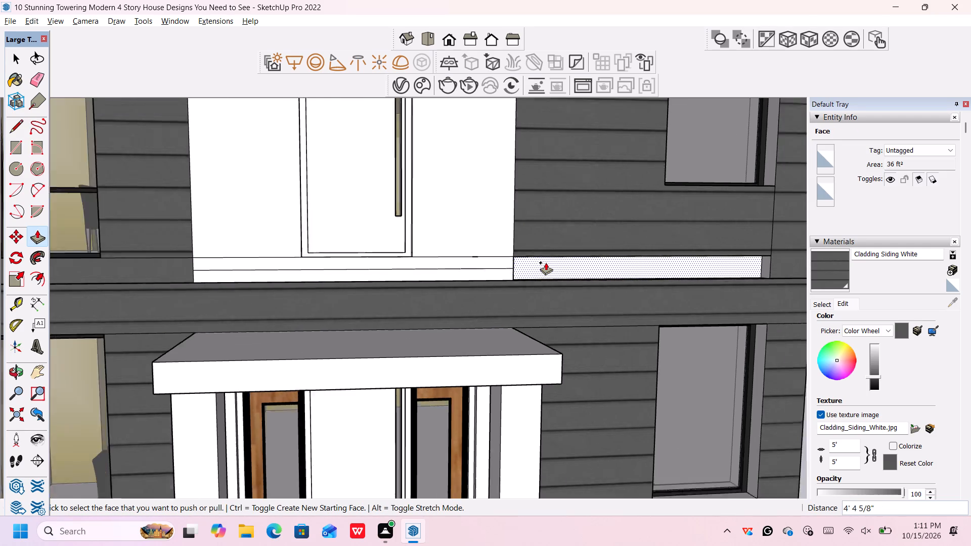
{"action": "scroll", "coordinate": [546, 262], "scroll_direction": "down", "scroll_amount": 7}
{"action": "middle_click_drag", "start_coordinate": [570, 236], "coordinate": [543, 287]}
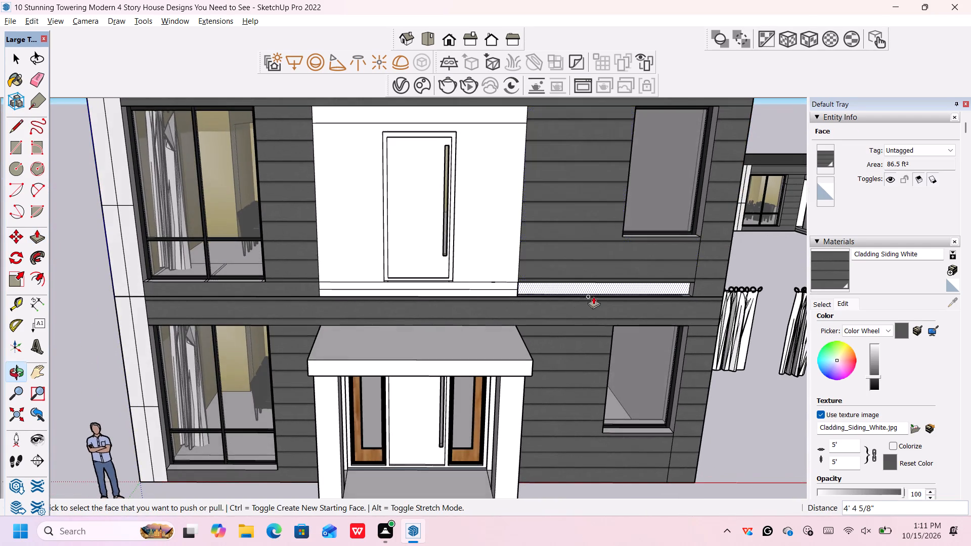
{"action": "scroll", "coordinate": [647, 286], "scroll_direction": "up", "scroll_amount": 9}
{"action": "left_click", "coordinate": [675, 289]}
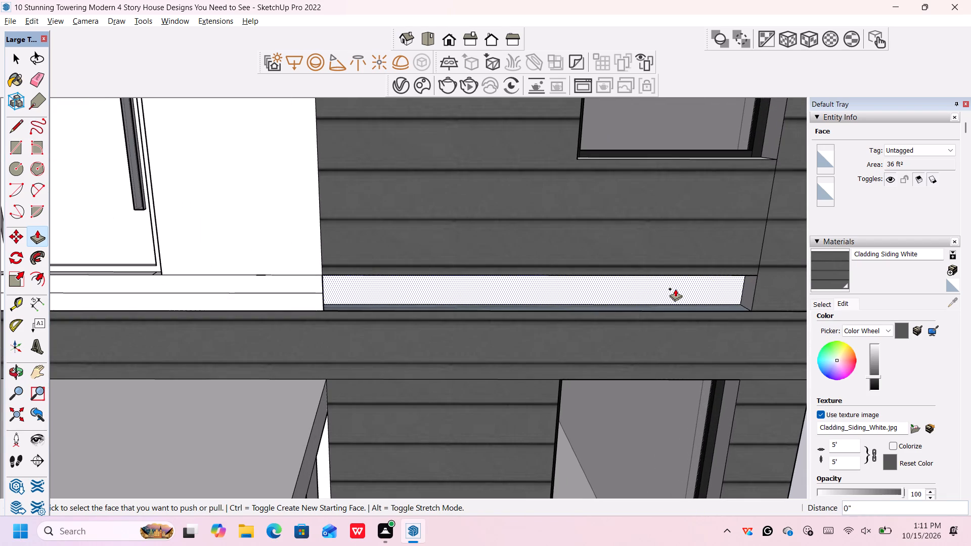
{"action": "scroll", "coordinate": [739, 281], "scroll_direction": "down", "scroll_amount": 1}
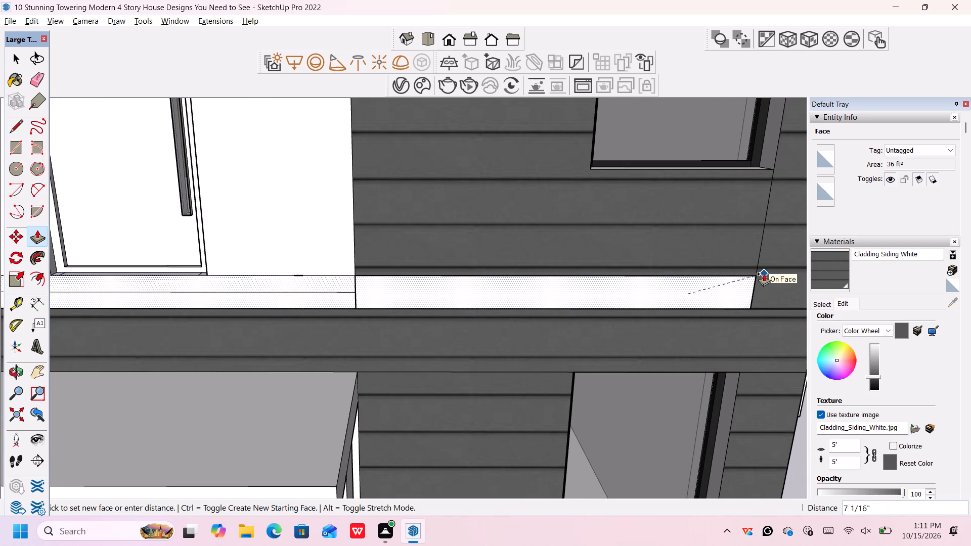
{"action": "left_click", "coordinate": [764, 274]}
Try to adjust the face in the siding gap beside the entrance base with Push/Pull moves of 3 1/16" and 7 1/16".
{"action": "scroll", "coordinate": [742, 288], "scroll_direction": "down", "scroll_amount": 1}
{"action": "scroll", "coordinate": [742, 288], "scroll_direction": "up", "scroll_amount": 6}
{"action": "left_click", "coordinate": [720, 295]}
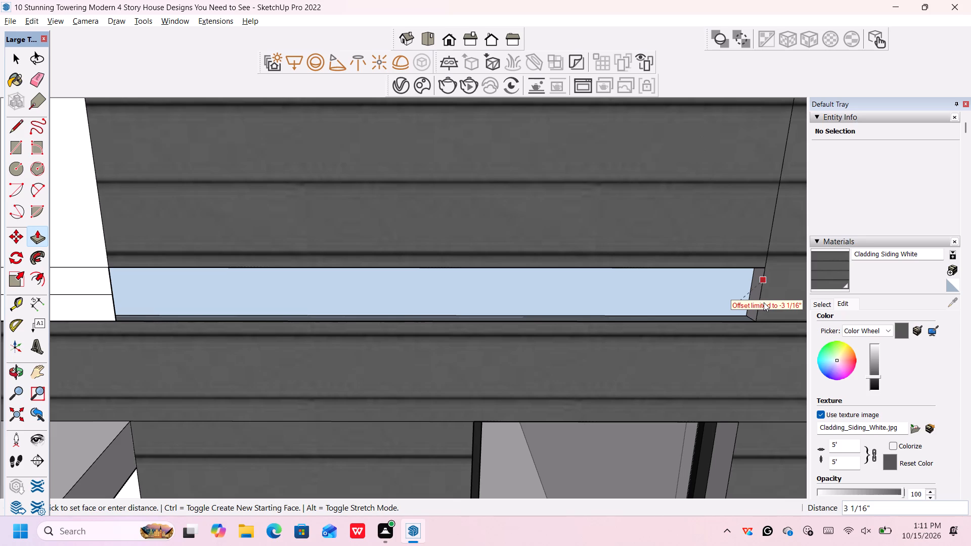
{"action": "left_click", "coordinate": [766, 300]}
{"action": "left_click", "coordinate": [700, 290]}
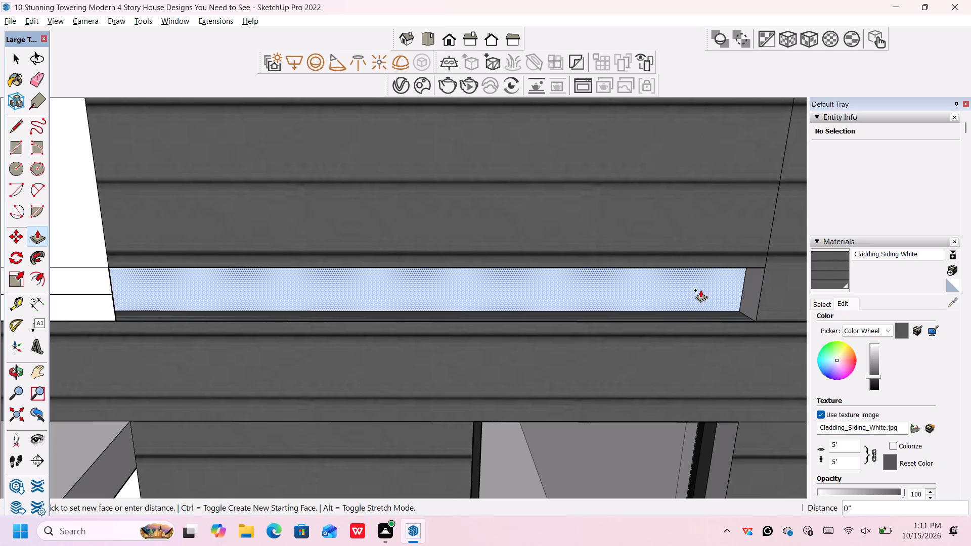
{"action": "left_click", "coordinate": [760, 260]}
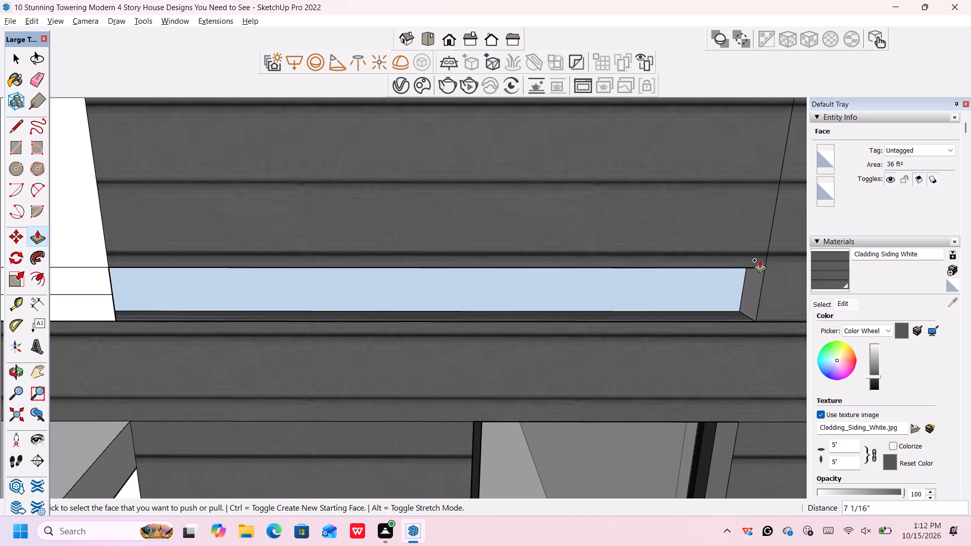
Push/Pull the narrow ledge face at the bottom of the siding gap by 1' to fill the opening.
{"action": "scroll", "coordinate": [743, 272], "scroll_direction": "down", "scroll_amount": 6}
{"action": "scroll", "coordinate": [732, 280], "scroll_direction": "up", "scroll_amount": 5}
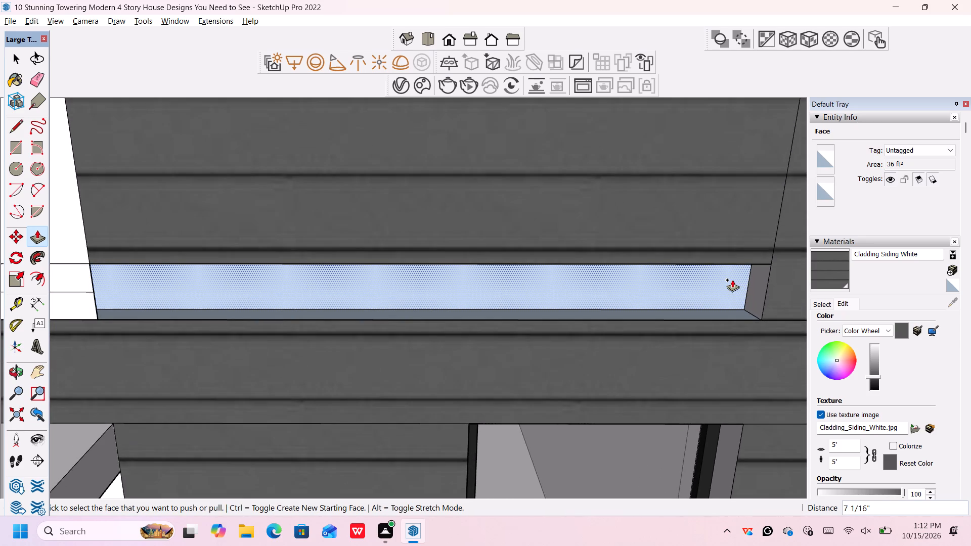
{"action": "scroll", "coordinate": [730, 295], "scroll_direction": "up", "scroll_amount": 7}
{"action": "left_click", "coordinate": [730, 334]}
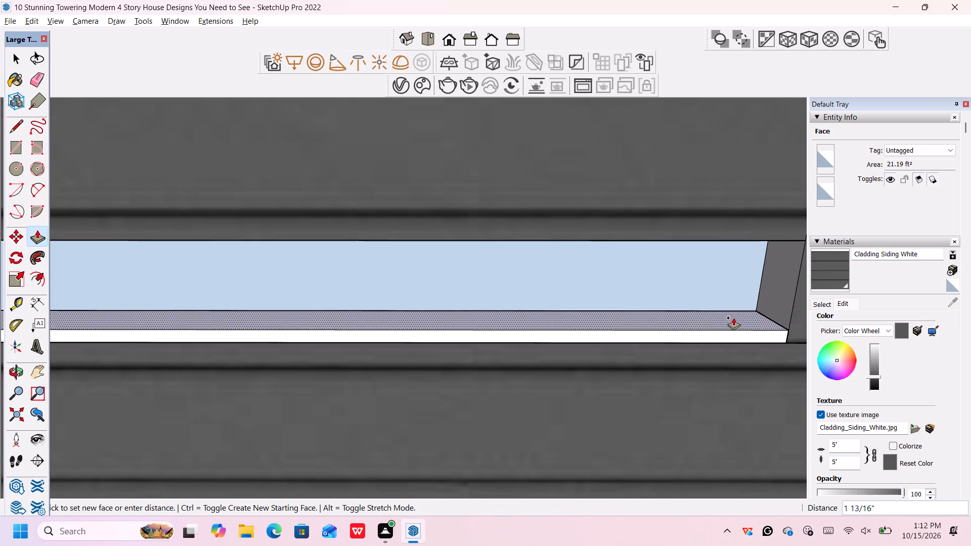
{"action": "left_click", "coordinate": [762, 238]}
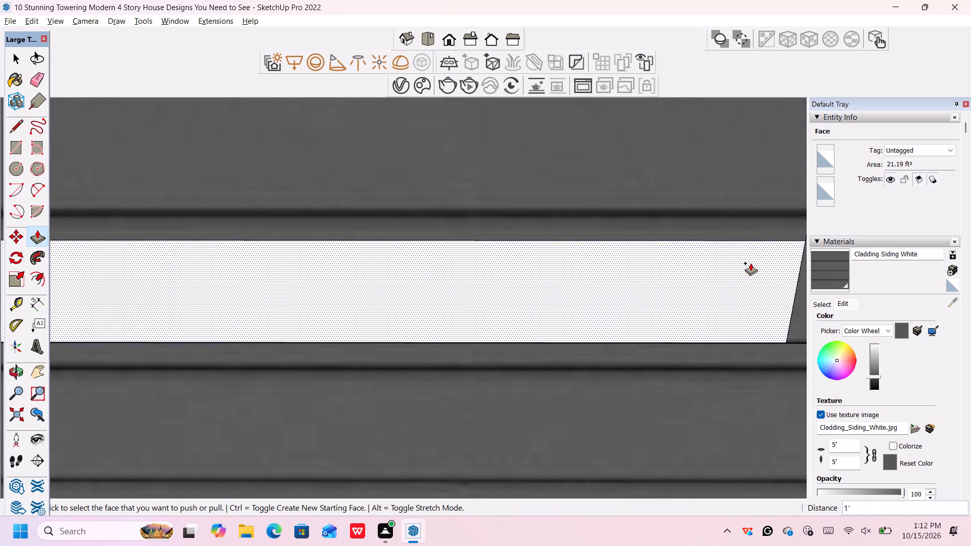
{"action": "scroll", "coordinate": [751, 263], "scroll_direction": "down", "scroll_amount": 20}
{"action": "scroll", "coordinate": [751, 263], "scroll_direction": "down", "scroll_amount": 17}
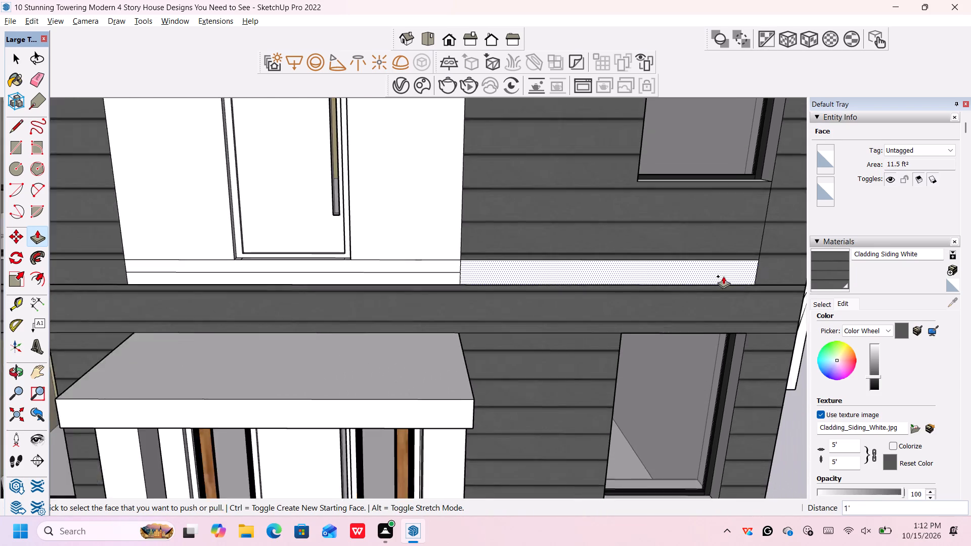
{"action": "scroll", "coordinate": [648, 282], "scroll_direction": "down", "scroll_amount": 6}
{"action": "scroll", "coordinate": [489, 263], "scroll_direction": "down", "scroll_amount": 4}
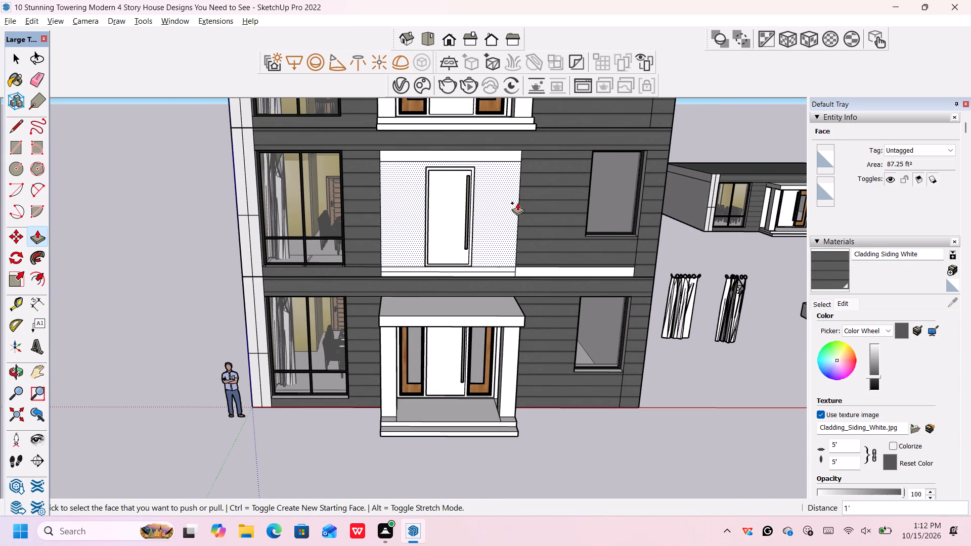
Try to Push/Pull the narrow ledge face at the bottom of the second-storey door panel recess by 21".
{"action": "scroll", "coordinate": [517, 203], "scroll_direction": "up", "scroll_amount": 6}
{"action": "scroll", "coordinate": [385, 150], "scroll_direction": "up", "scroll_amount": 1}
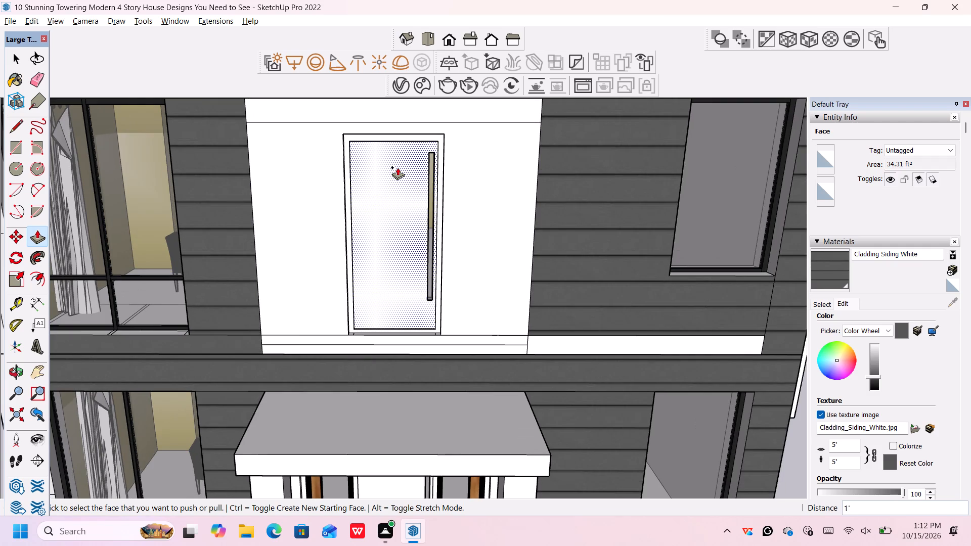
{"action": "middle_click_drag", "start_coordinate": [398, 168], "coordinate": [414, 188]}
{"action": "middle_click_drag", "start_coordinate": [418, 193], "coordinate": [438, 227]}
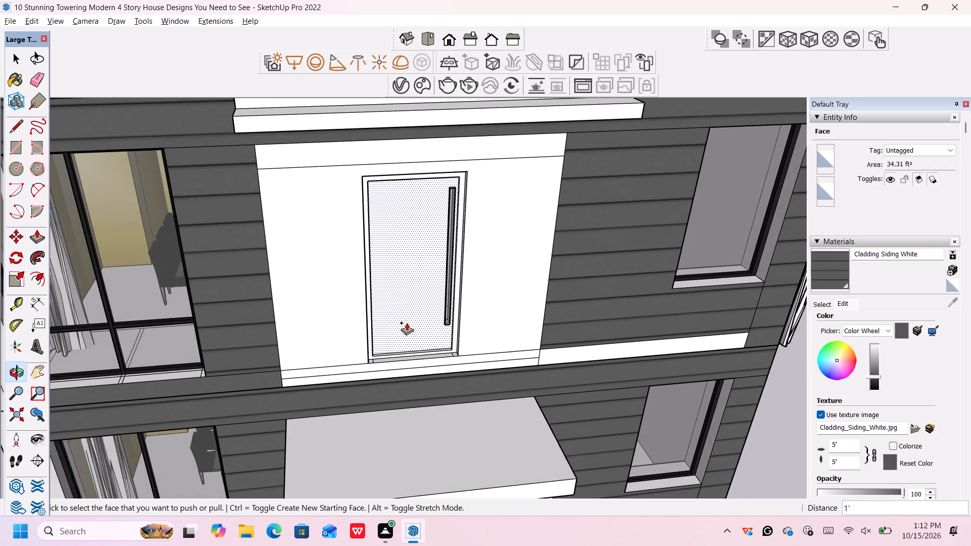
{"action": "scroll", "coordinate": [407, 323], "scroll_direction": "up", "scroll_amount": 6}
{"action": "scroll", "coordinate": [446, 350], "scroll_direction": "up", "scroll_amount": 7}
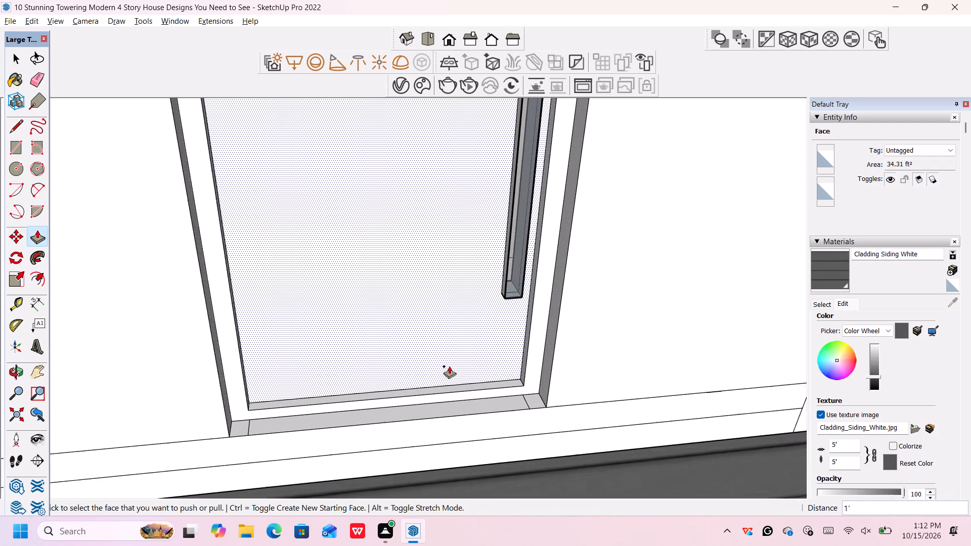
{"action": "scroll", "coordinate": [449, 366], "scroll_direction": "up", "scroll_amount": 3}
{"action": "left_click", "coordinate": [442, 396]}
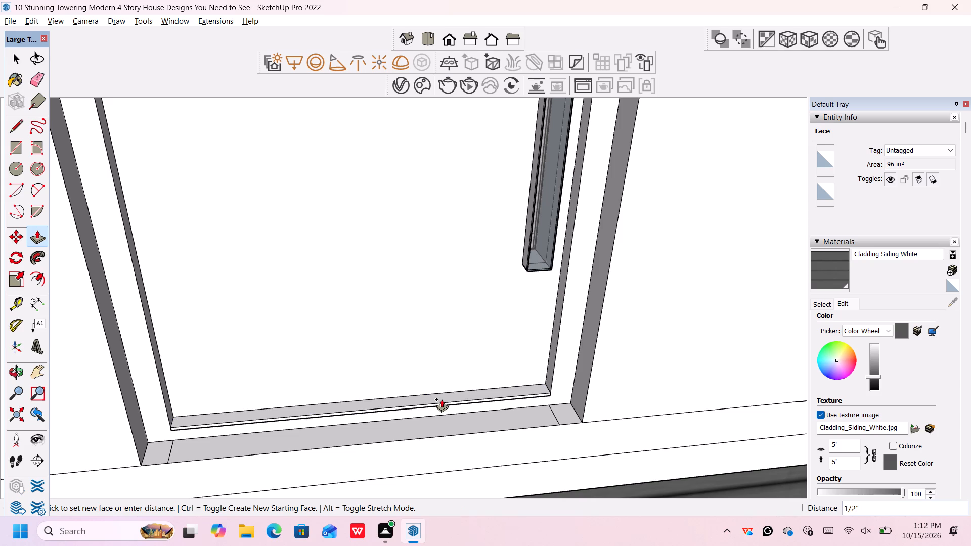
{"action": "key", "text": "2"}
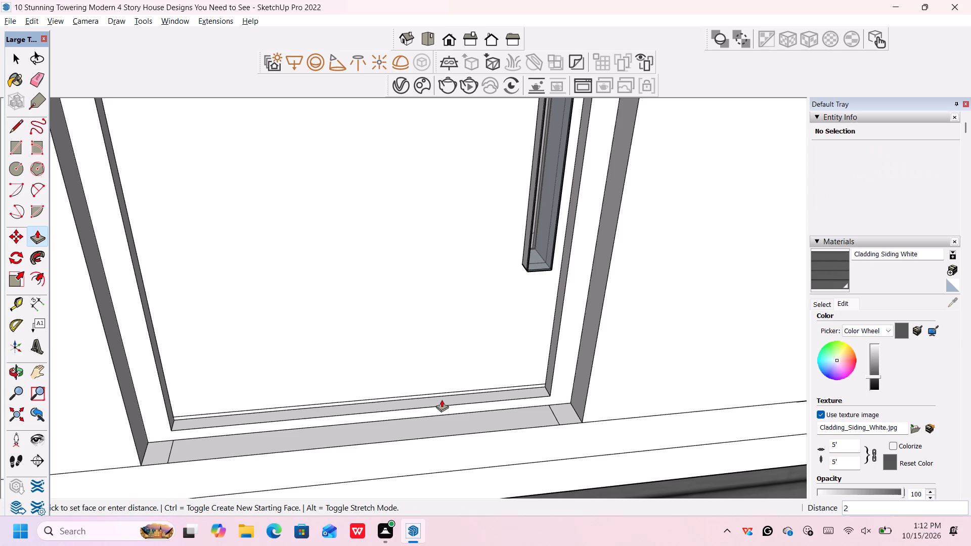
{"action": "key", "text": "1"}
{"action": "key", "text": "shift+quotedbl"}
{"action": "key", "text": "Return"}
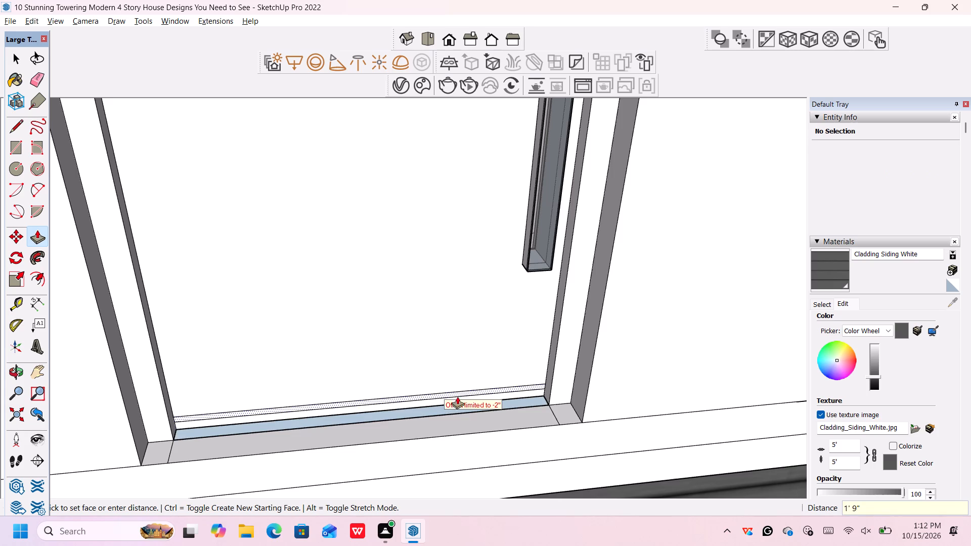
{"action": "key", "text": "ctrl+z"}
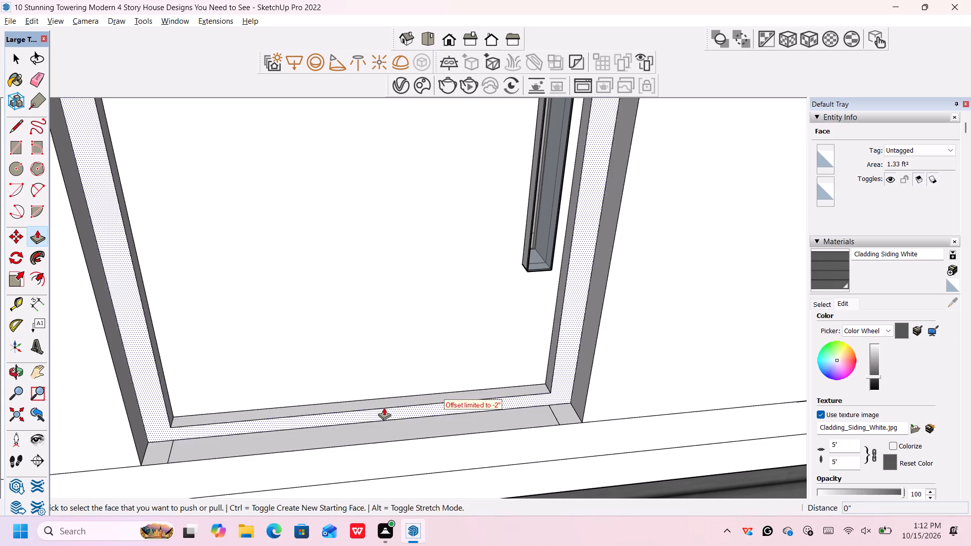
Delete the large white front face of the second-storey door panel.
{"action": "scroll", "coordinate": [359, 395], "scroll_direction": "down", "scroll_amount": 16}
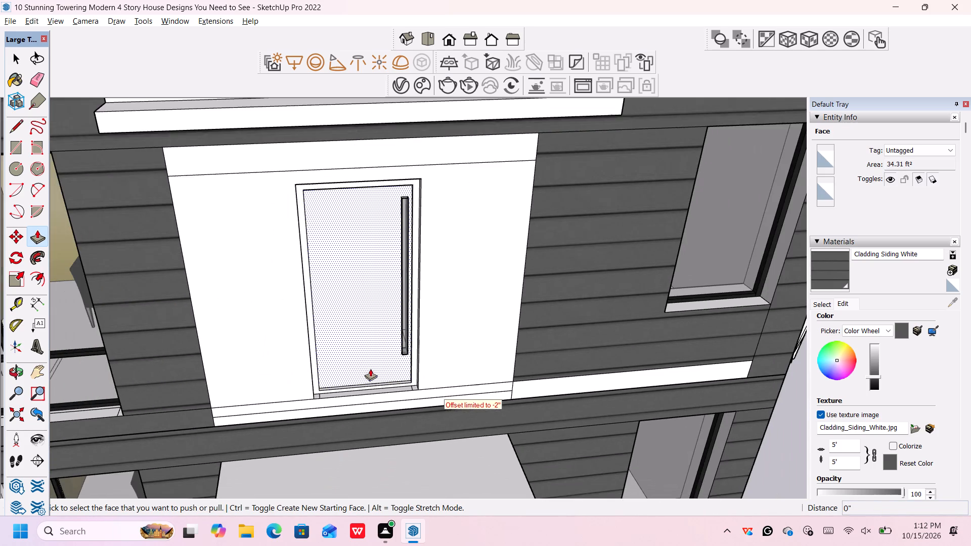
{"action": "middle_click_drag", "start_coordinate": [370, 376], "coordinate": [359, 304]}
{"action": "scroll", "coordinate": [359, 308], "scroll_direction": "up", "scroll_amount": 1}
{"action": "key", "text": "space"}
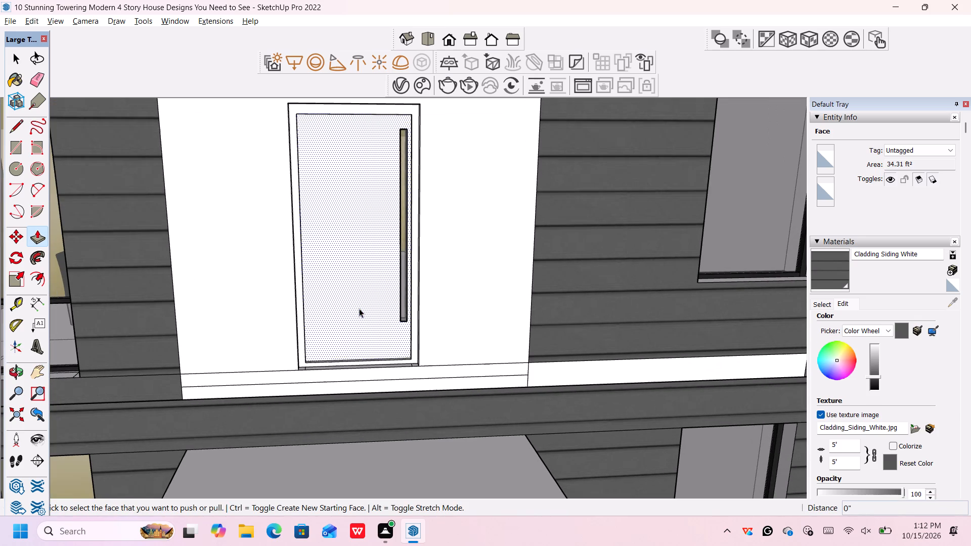
{"action": "left_click", "coordinate": [365, 294]}
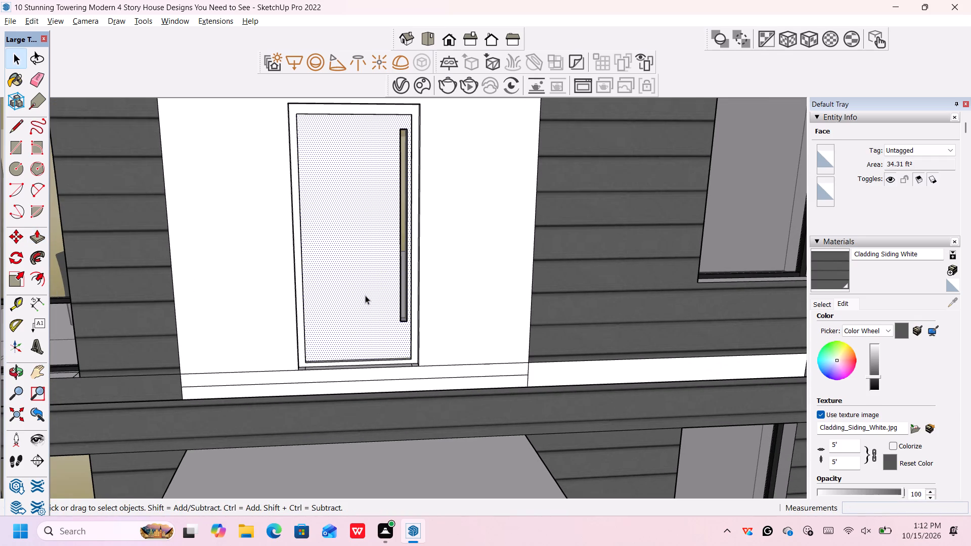
{"action": "key", "text": "Delete"}
Delete the long, narrow side faces of the door's vertical handle.
{"action": "scroll", "coordinate": [365, 295], "scroll_direction": "up", "scroll_amount": 3}
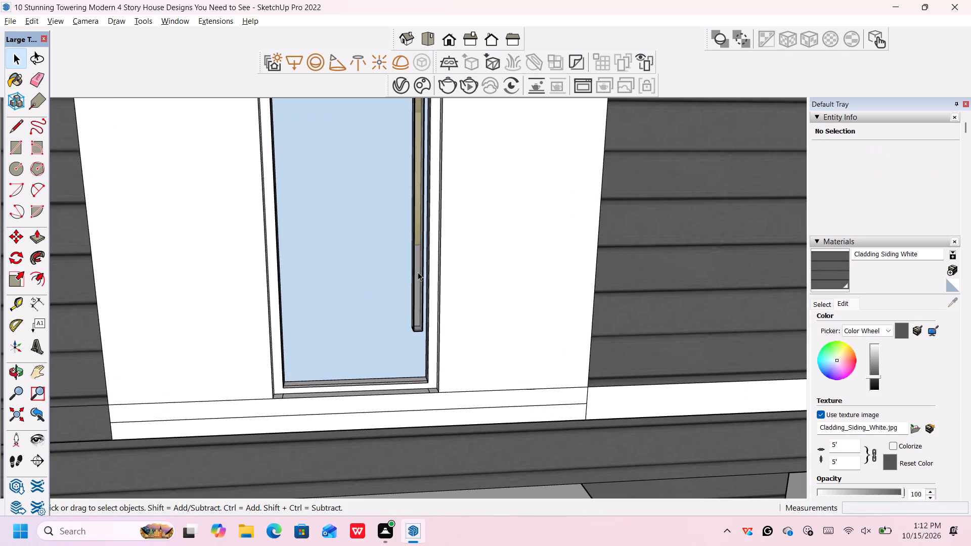
{"action": "scroll", "coordinate": [453, 313], "scroll_direction": "down", "scroll_amount": 3}
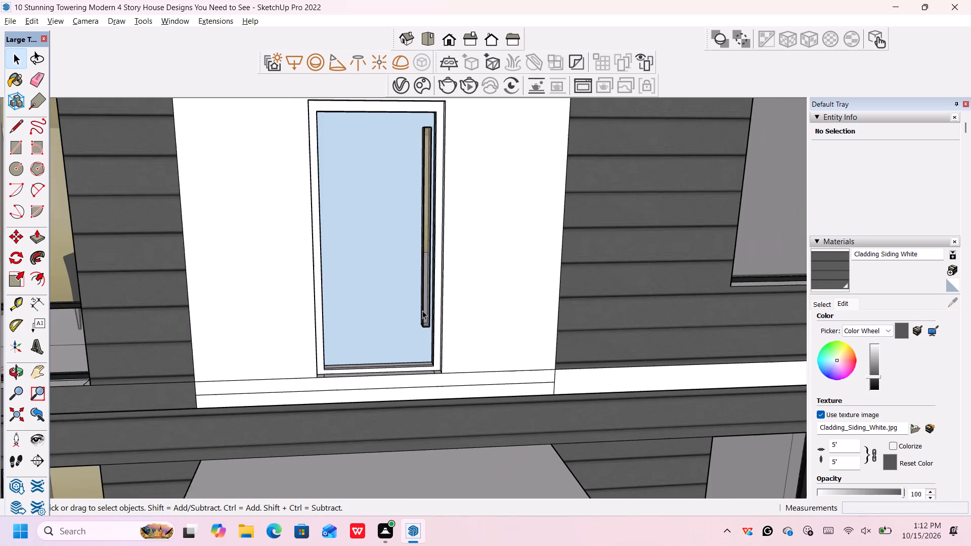
{"action": "scroll", "coordinate": [421, 308], "scroll_direction": "up", "scroll_amount": 5}
{"action": "middle_click_drag", "start_coordinate": [421, 311], "coordinate": [451, 335]}
{"action": "scroll", "coordinate": [451, 335], "scroll_direction": "up", "scroll_amount": 1}
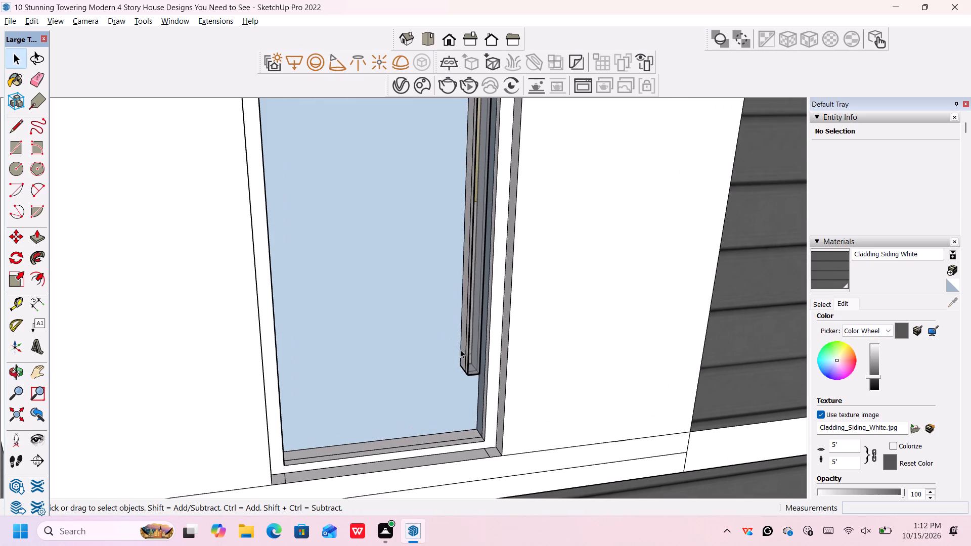
{"action": "left_click", "coordinate": [463, 353]}
{"action": "key", "text": "Delete"}
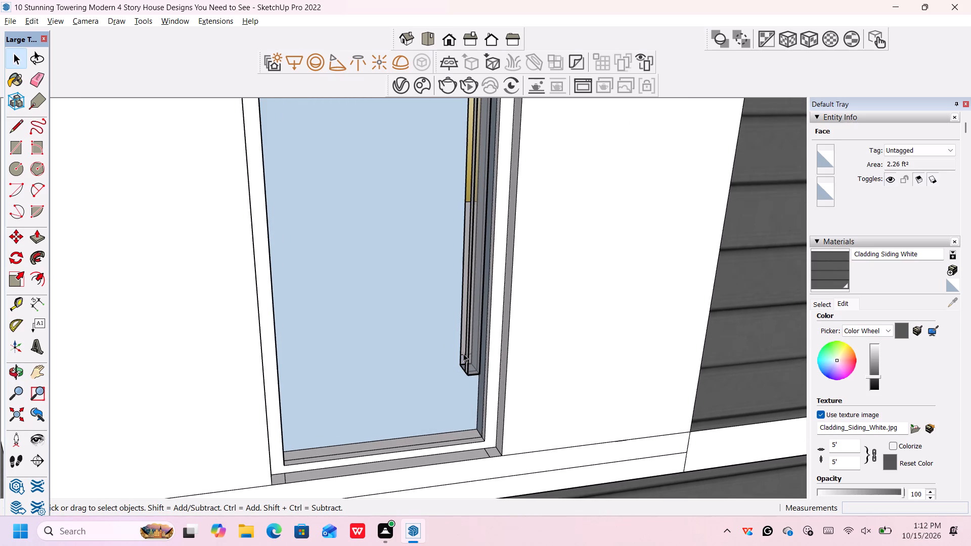
{"action": "left_click", "coordinate": [467, 351]}
{"action": "key", "text": "Delete"}
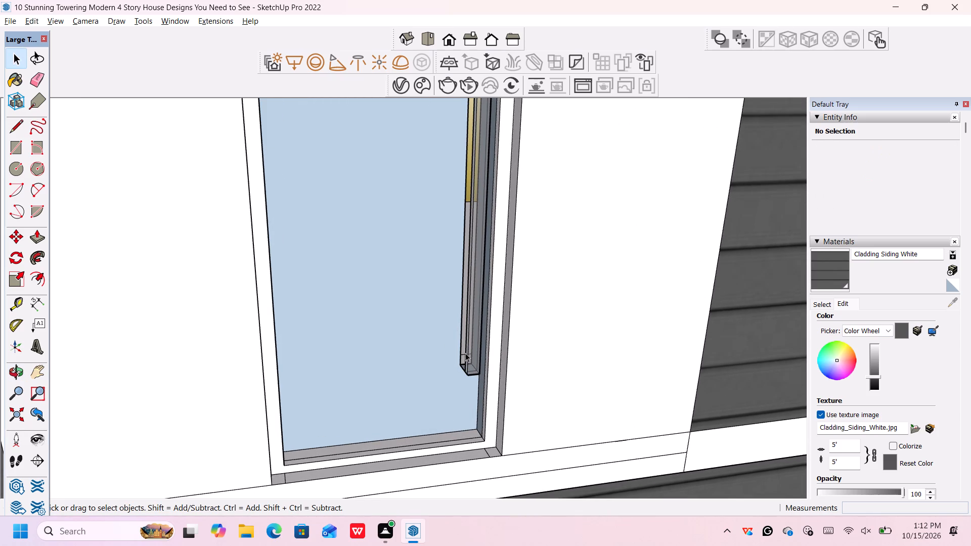
{"action": "left_click", "coordinate": [465, 353]}
{"action": "scroll", "coordinate": [466, 353], "scroll_direction": "up", "scroll_amount": 6}
{"action": "key", "text": "Delete"}
{"action": "scroll", "coordinate": [468, 372], "scroll_direction": "up", "scroll_amount": 2}
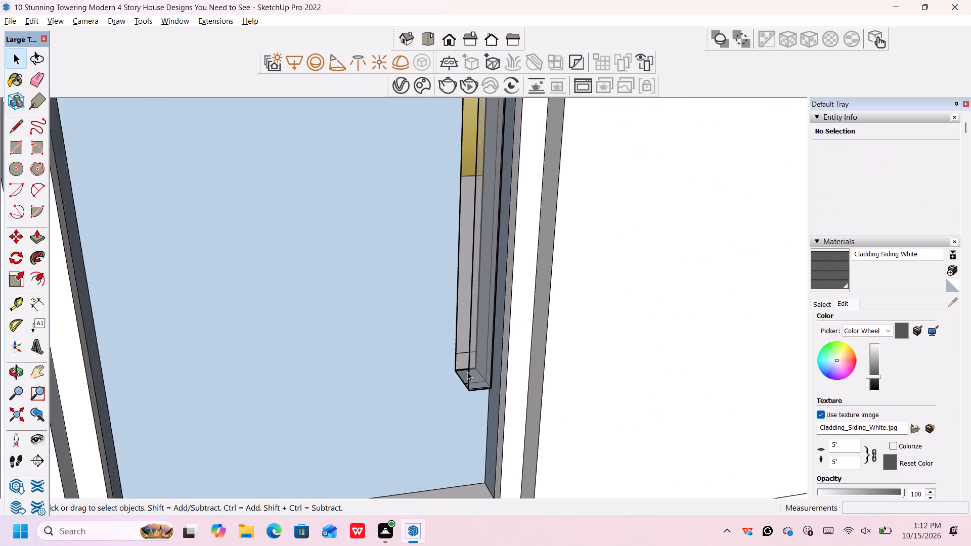
Delete the remaining inner side face and the small bottom faces at the lower end of the door handle.
{"action": "scroll", "coordinate": [467, 372], "scroll_direction": "up", "scroll_amount": 2}
{"action": "left_click", "coordinate": [470, 367]}
{"action": "key", "text": "Delete"}
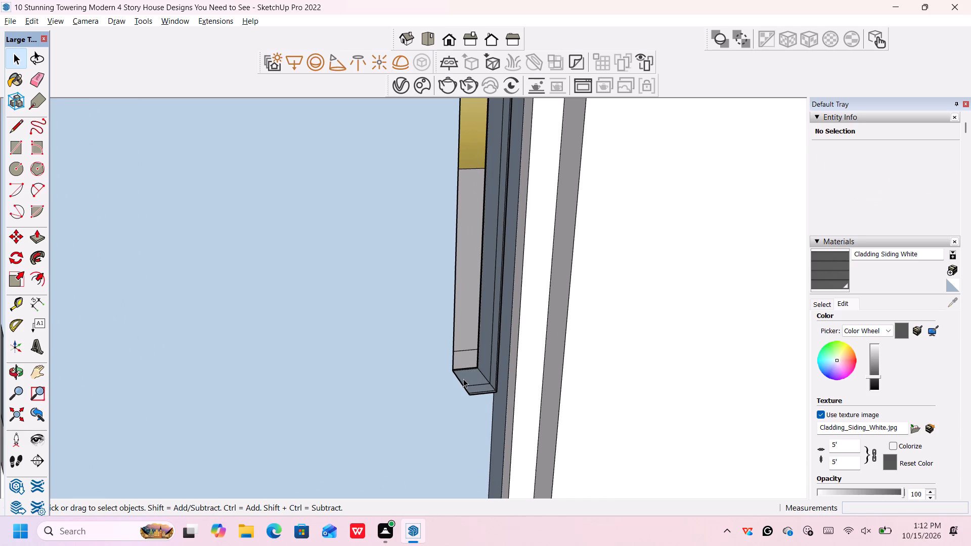
{"action": "left_click", "coordinate": [463, 378]}
{"action": "key", "text": "Delete"}
{"action": "left_click", "coordinate": [472, 386]}
{"action": "key", "text": "Delete"}
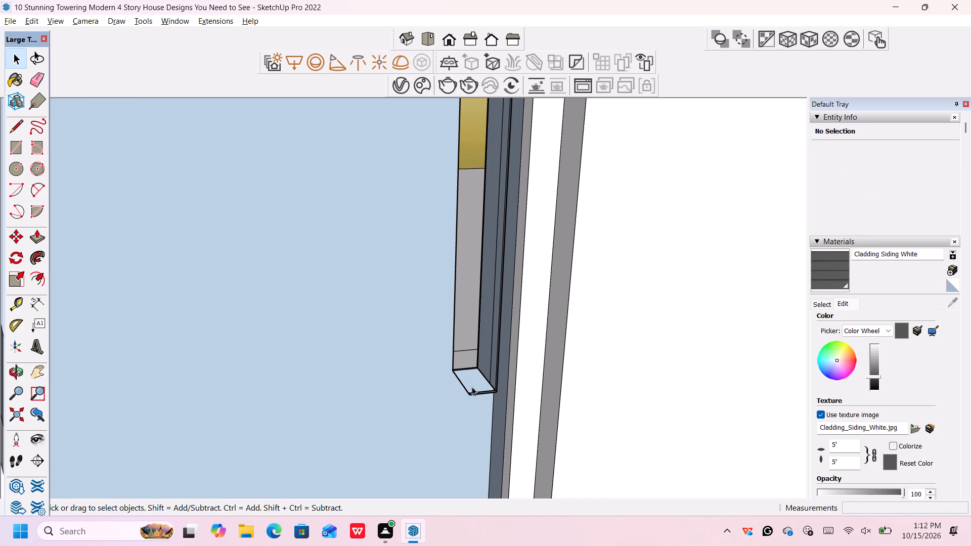
{"action": "left_click", "coordinate": [469, 379]}
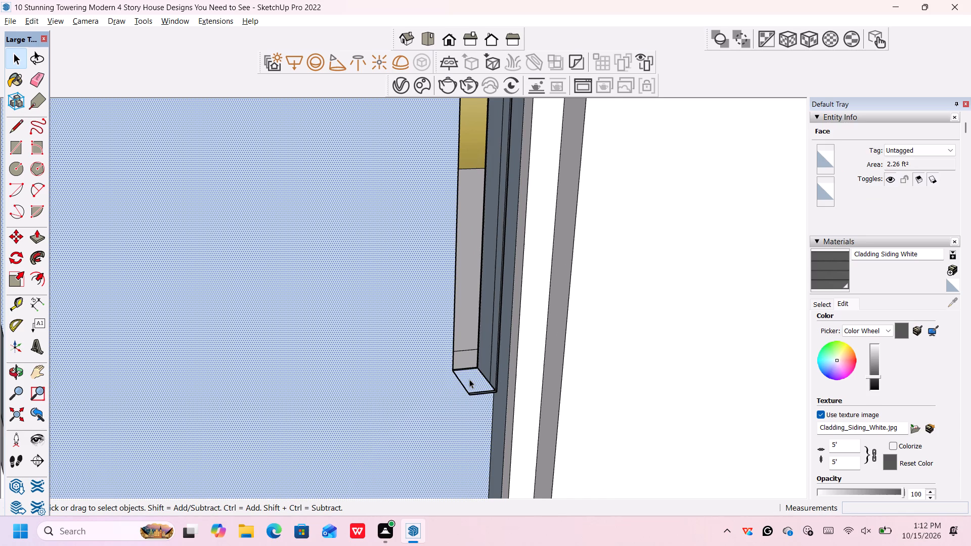
{"action": "scroll", "coordinate": [469, 380], "scroll_direction": "up", "scroll_amount": 16}
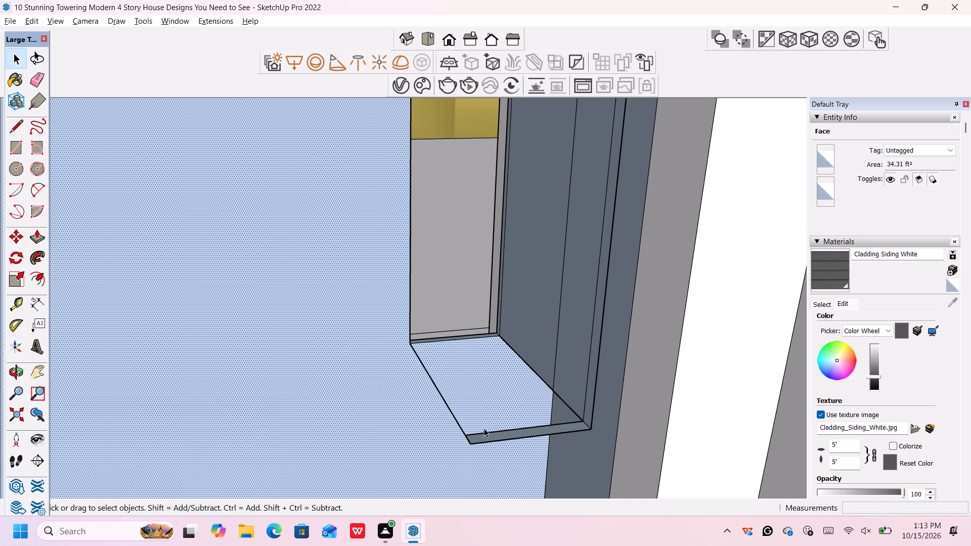
{"action": "left_click", "coordinate": [484, 437]}
{"action": "key", "text": "Delete"}
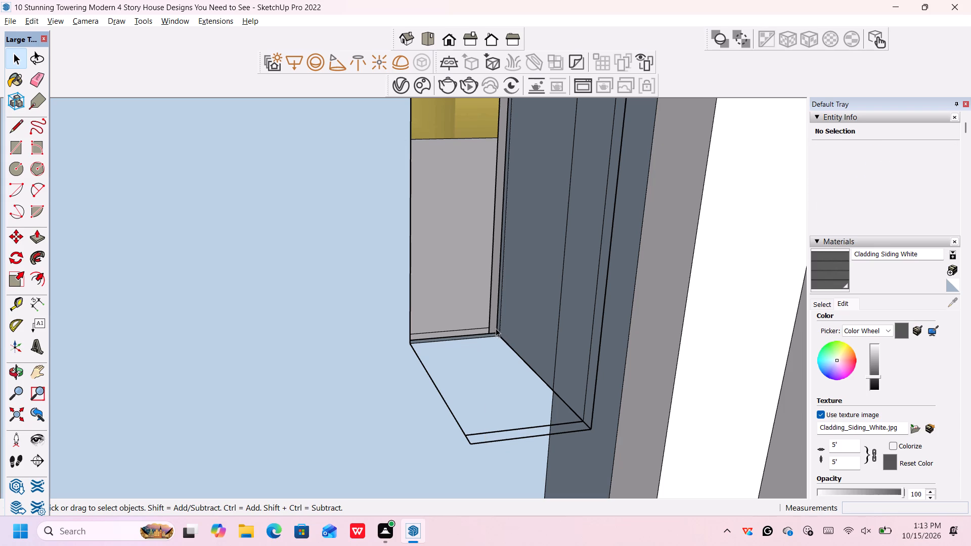
Delete the thin strip faces along the rear bottom and side edges of the door handle.
{"action": "scroll", "coordinate": [492, 325], "scroll_direction": "up", "scroll_amount": 7}
{"action": "scroll", "coordinate": [484, 320], "scroll_direction": "down", "scroll_amount": 5}
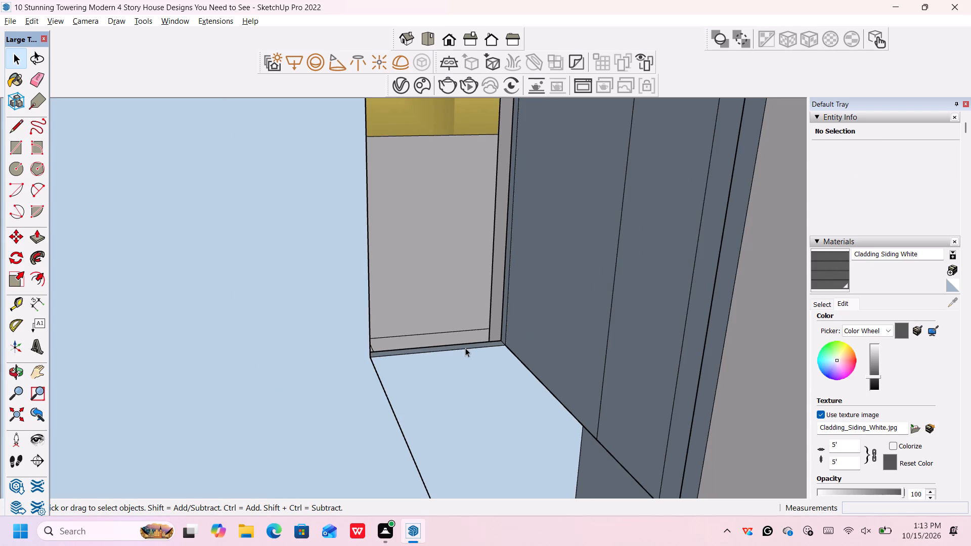
{"action": "left_click", "coordinate": [465, 347]}
{"action": "key", "text": "Delete"}
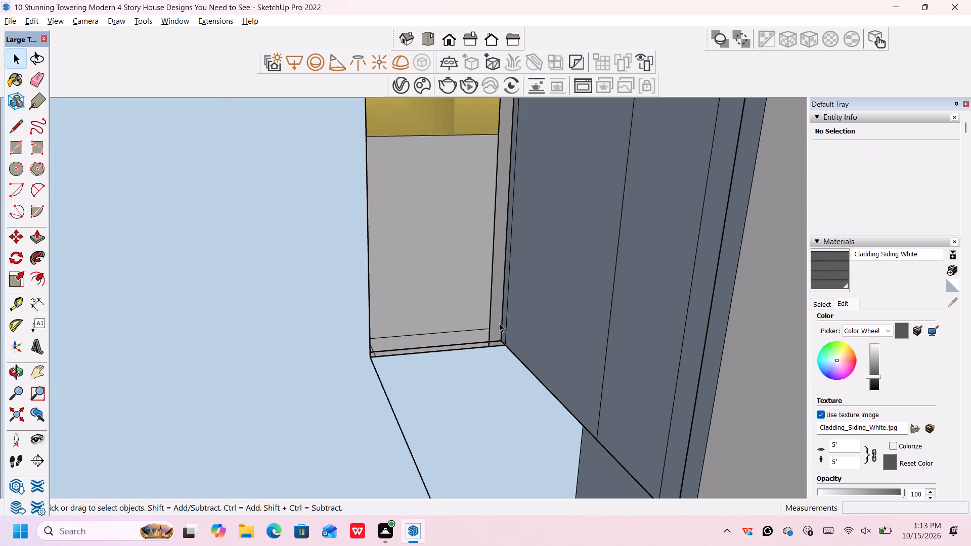
{"action": "left_click", "coordinate": [504, 320]}
{"action": "key", "text": "Delete"}
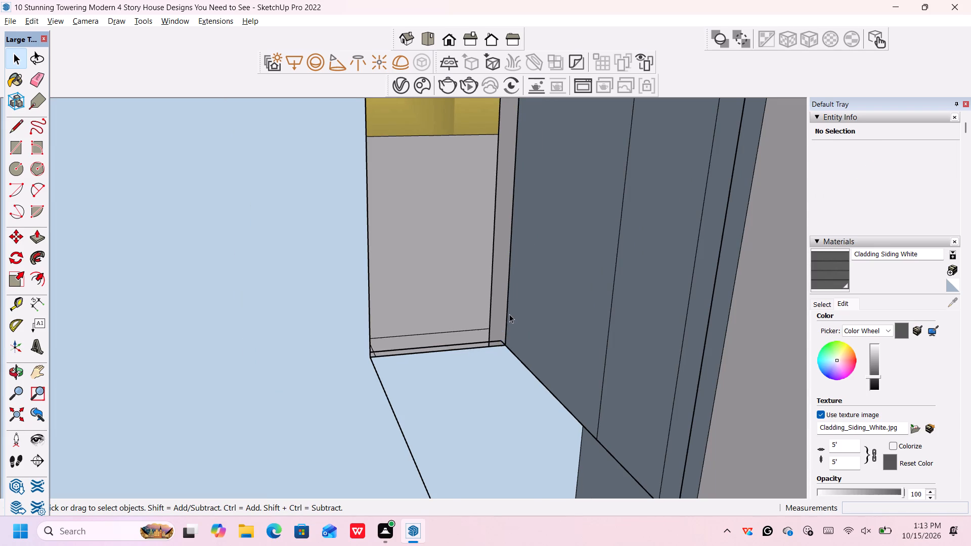
{"action": "scroll", "coordinate": [509, 314], "scroll_direction": "down", "scroll_amount": 11}
{"action": "scroll", "coordinate": [484, 287], "scroll_direction": "up", "scroll_amount": 1}
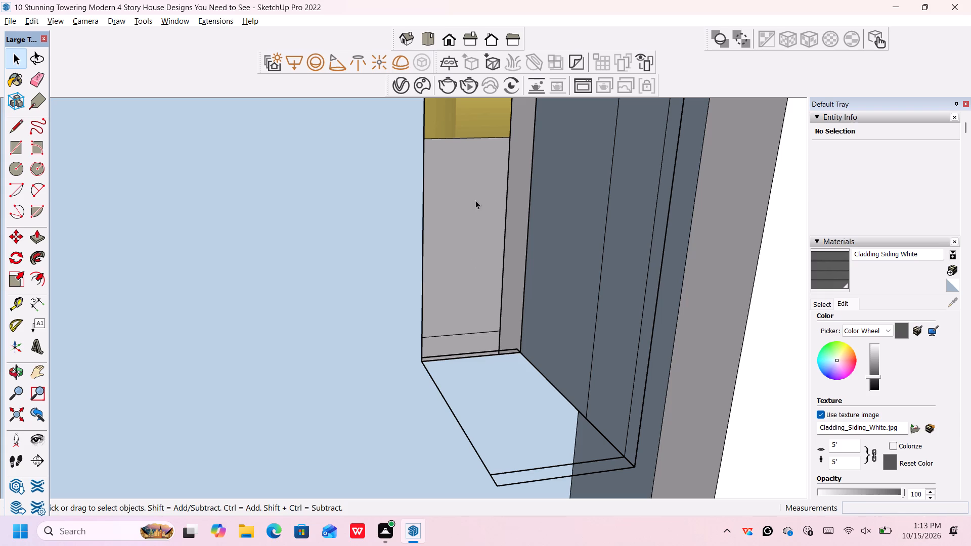
Delete the blue back face behind the door panel to open the doorway into the room.
{"action": "left_click", "coordinate": [456, 232]}
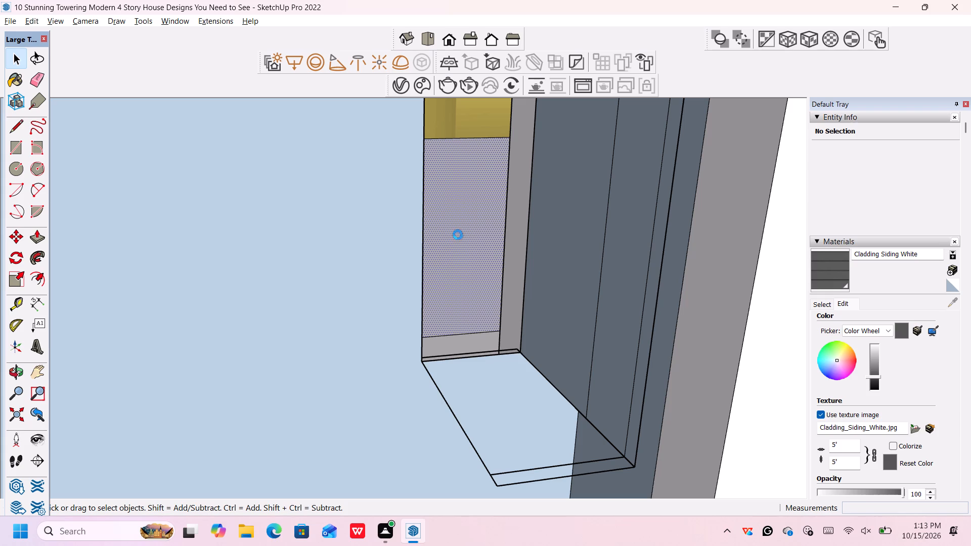
{"action": "scroll", "coordinate": [458, 235], "scroll_direction": "down", "scroll_amount": 10}
{"action": "scroll", "coordinate": [470, 362], "scroll_direction": "down", "scroll_amount": 4}
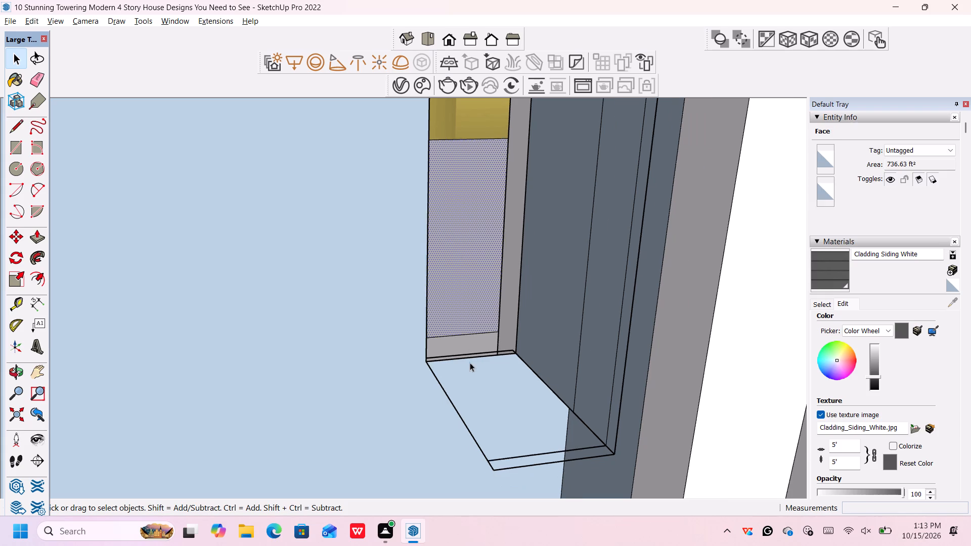
{"action": "scroll", "coordinate": [470, 362], "scroll_direction": "down", "scroll_amount": 14}
{"action": "scroll", "coordinate": [470, 363], "scroll_direction": "down", "scroll_amount": 10}
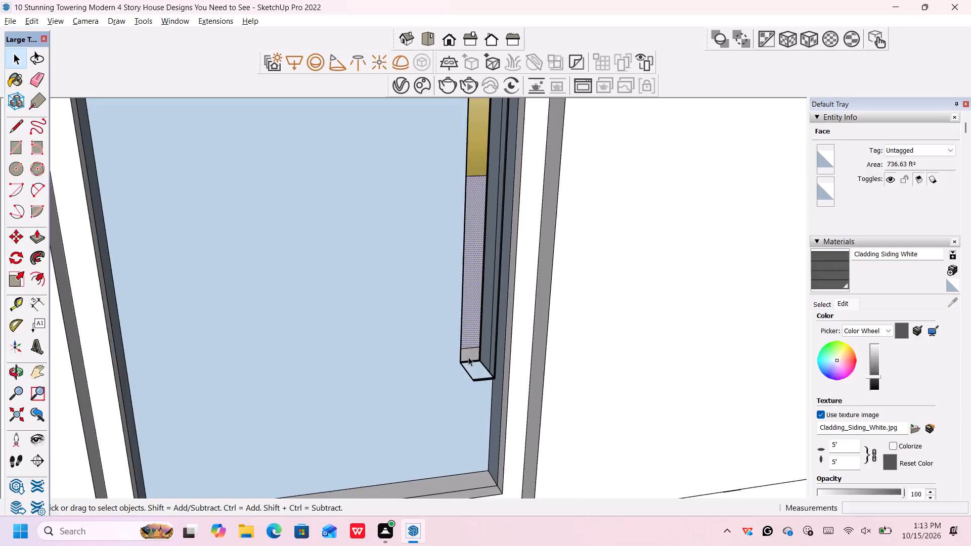
{"action": "scroll", "coordinate": [468, 357], "scroll_direction": "down", "scroll_amount": 11}
{"action": "scroll", "coordinate": [450, 339], "scroll_direction": "up", "scroll_amount": 1}
{"action": "middle_click_drag", "start_coordinate": [449, 341], "coordinate": [438, 348]}
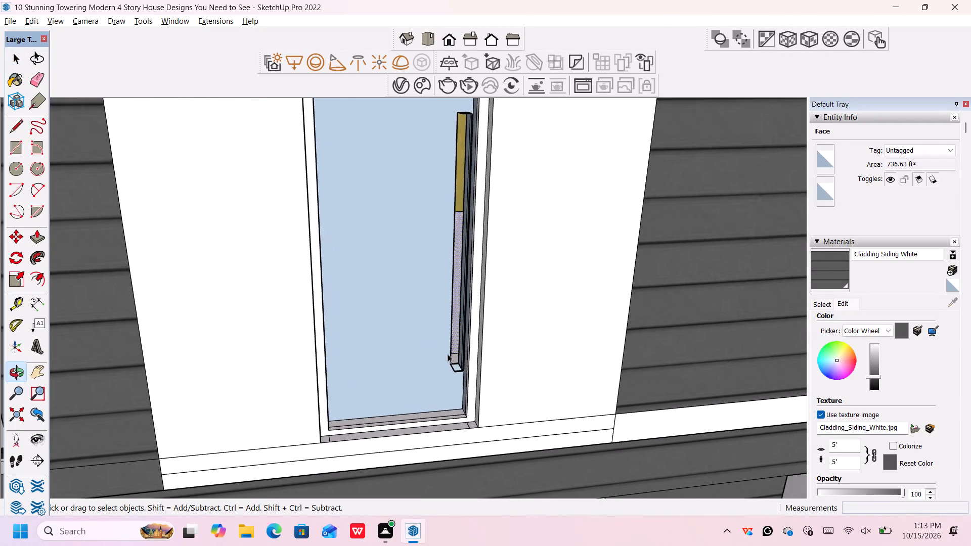
{"action": "scroll", "coordinate": [452, 357], "scroll_direction": "up", "scroll_amount": 15}
{"action": "left_click", "coordinate": [457, 378]}
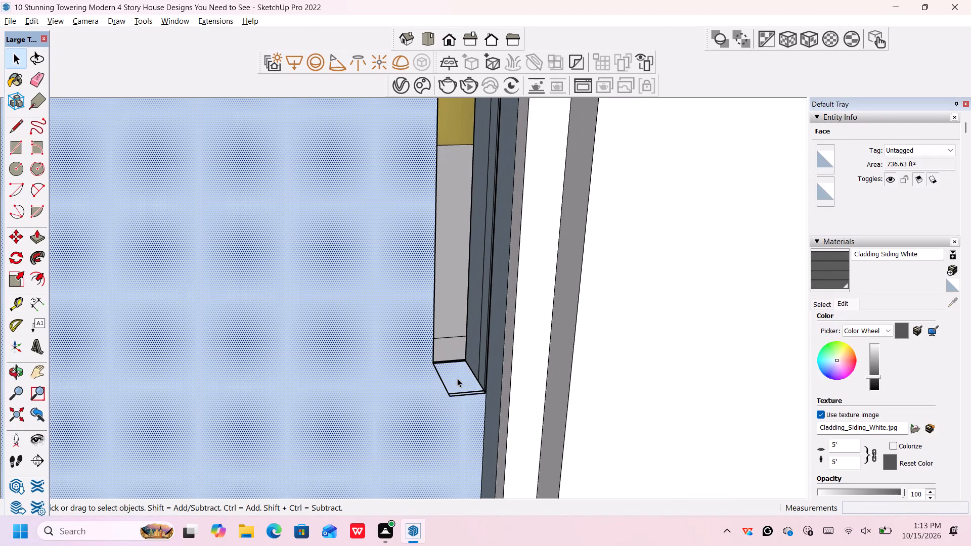
{"action": "key", "text": "Delete"}
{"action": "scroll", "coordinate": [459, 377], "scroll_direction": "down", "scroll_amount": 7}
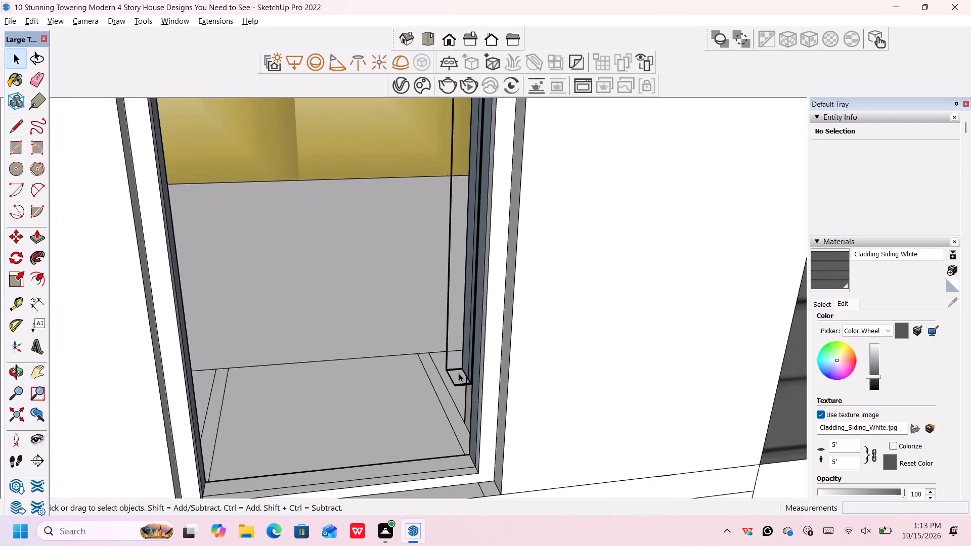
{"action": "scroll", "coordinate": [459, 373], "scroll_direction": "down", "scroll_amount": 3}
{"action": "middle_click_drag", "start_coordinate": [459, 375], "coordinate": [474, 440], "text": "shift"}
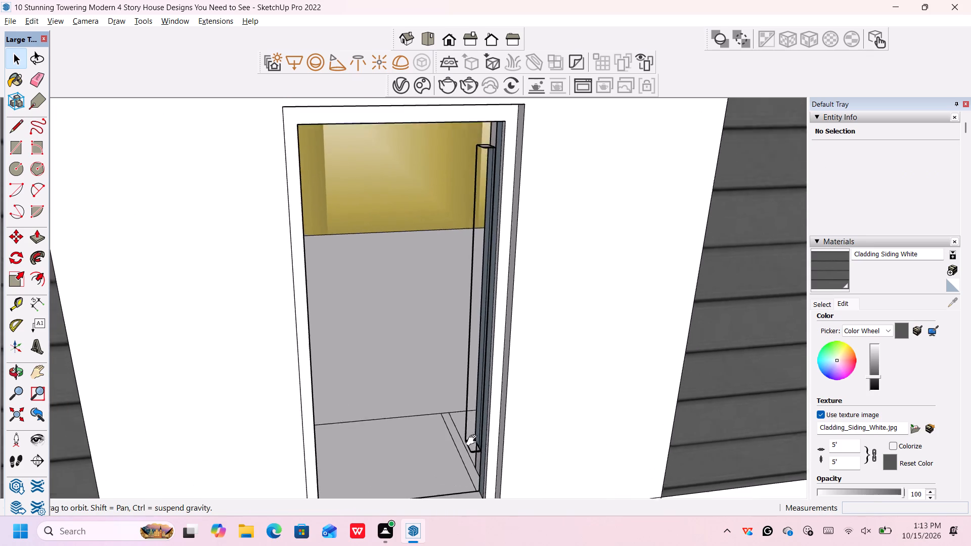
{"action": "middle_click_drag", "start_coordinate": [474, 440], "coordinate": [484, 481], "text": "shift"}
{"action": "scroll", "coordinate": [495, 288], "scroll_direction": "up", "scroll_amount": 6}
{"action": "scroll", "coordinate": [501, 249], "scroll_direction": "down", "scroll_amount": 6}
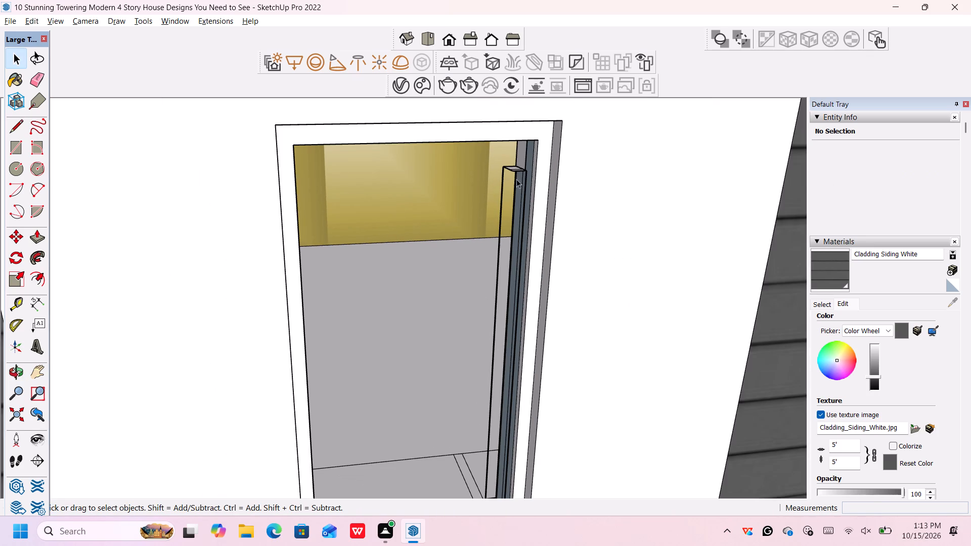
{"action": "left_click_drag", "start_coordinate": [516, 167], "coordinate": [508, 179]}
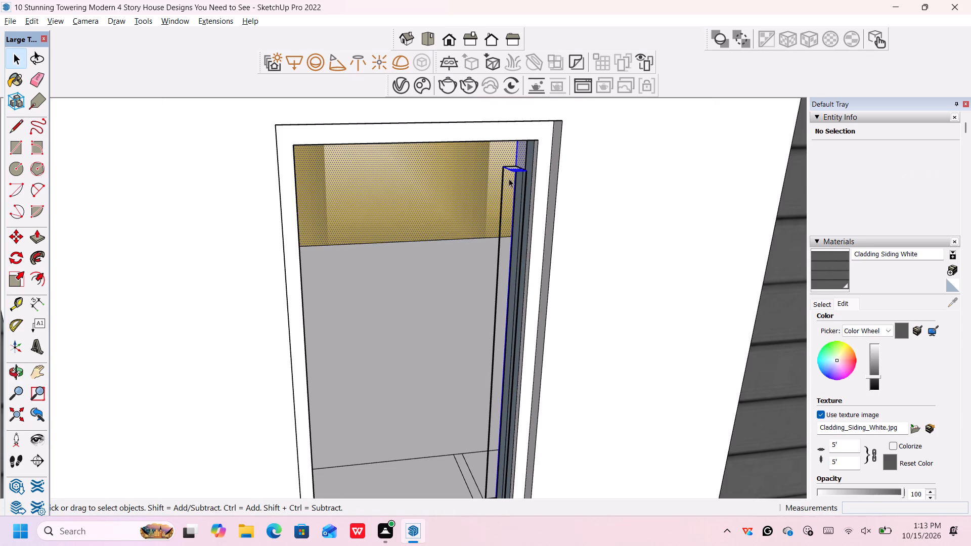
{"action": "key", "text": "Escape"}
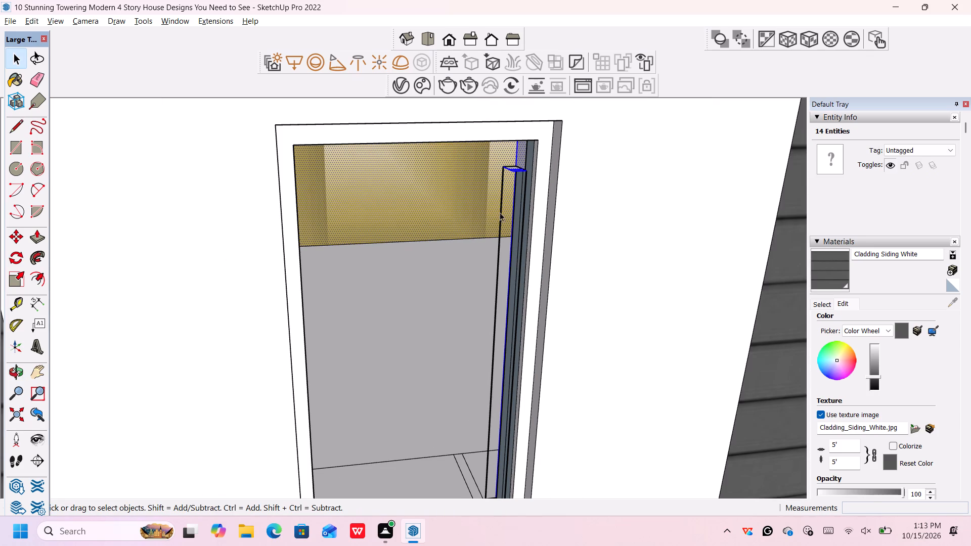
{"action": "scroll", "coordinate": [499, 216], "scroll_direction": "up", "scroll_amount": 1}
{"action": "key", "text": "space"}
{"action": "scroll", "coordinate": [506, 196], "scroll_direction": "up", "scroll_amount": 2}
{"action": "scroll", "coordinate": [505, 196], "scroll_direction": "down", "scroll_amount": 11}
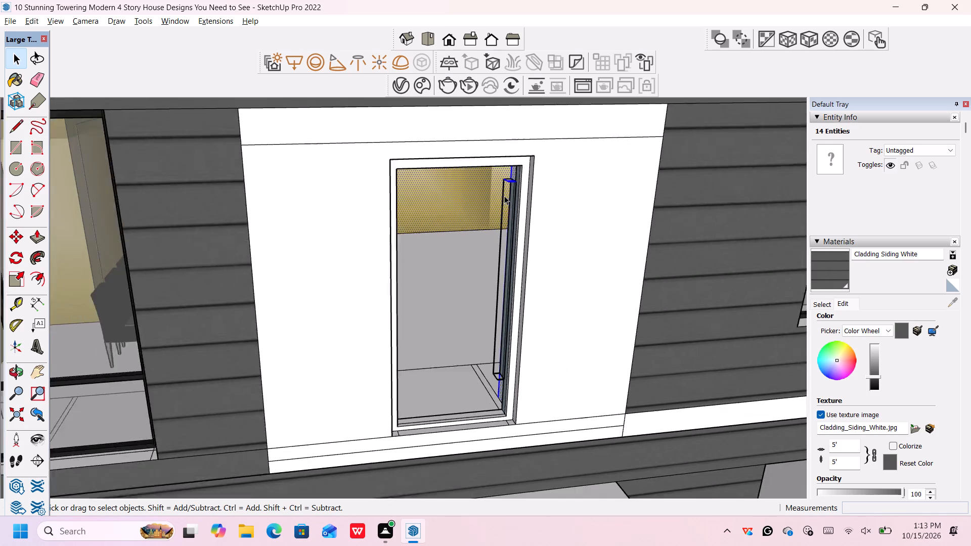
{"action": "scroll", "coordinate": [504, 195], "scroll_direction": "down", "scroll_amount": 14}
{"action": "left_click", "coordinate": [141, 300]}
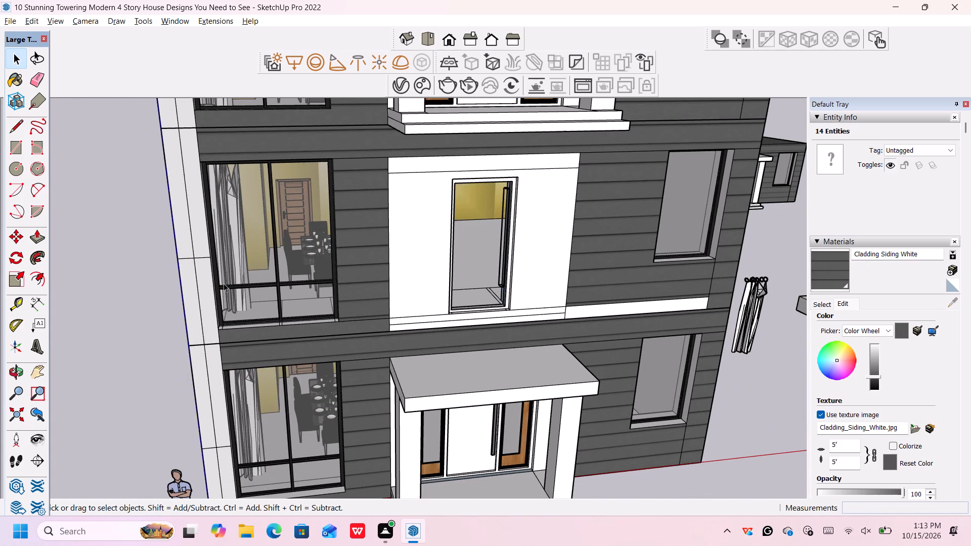
Delete one long vertical edge left over from the second-storey door's handle outline.
{"action": "scroll", "coordinate": [572, 236], "scroll_direction": "up", "scroll_amount": 7}
{"action": "scroll", "coordinate": [457, 260], "scroll_direction": "up", "scroll_amount": 6}
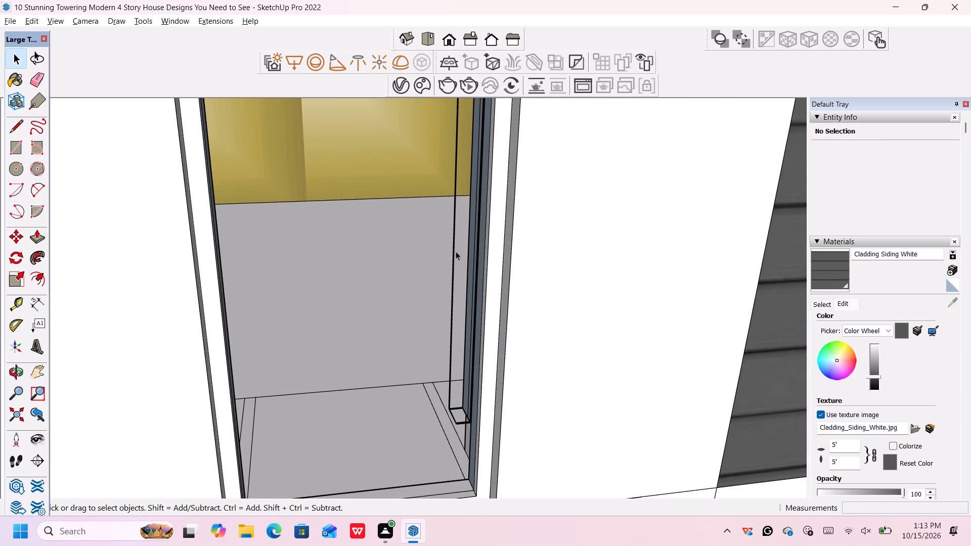
{"action": "left_click", "coordinate": [450, 247]}
{"action": "key", "text": "Delete"}
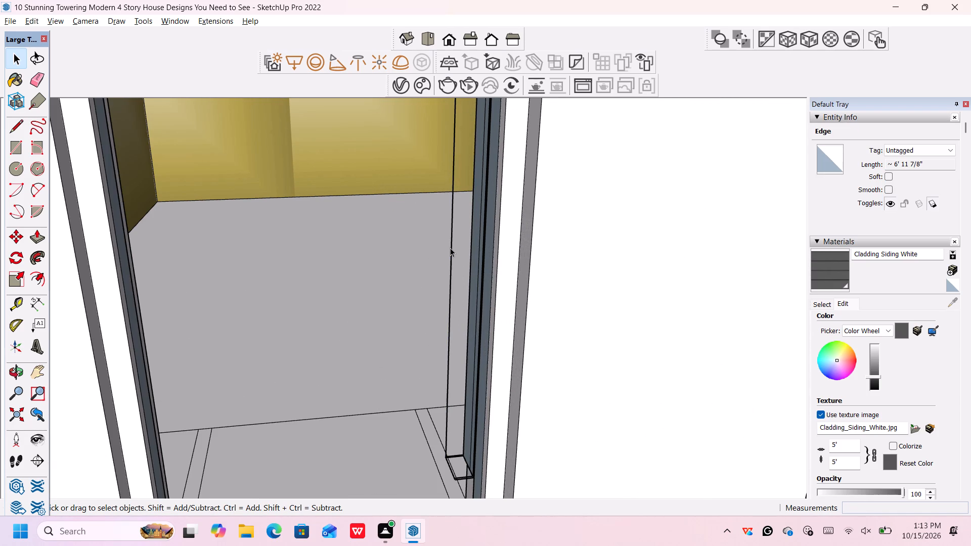
Delete the small end faces at the top of the door handle and the short edge joining its front and back.
{"action": "scroll", "coordinate": [451, 250], "scroll_direction": "down", "scroll_amount": 7}
{"action": "middle_click_drag", "start_coordinate": [455, 255], "coordinate": [515, 308]}
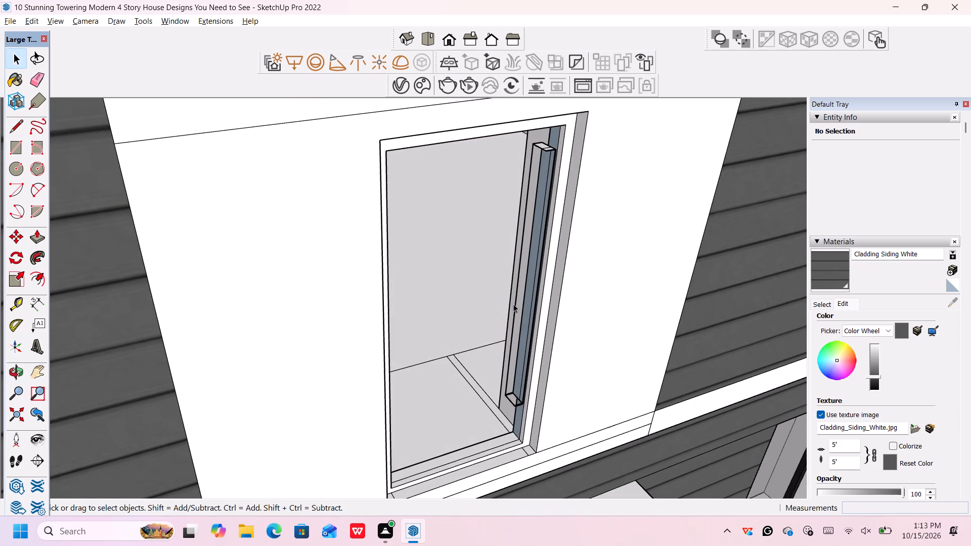
{"action": "scroll", "coordinate": [549, 154], "scroll_direction": "up", "scroll_amount": 4}
{"action": "left_click", "coordinate": [538, 140]}
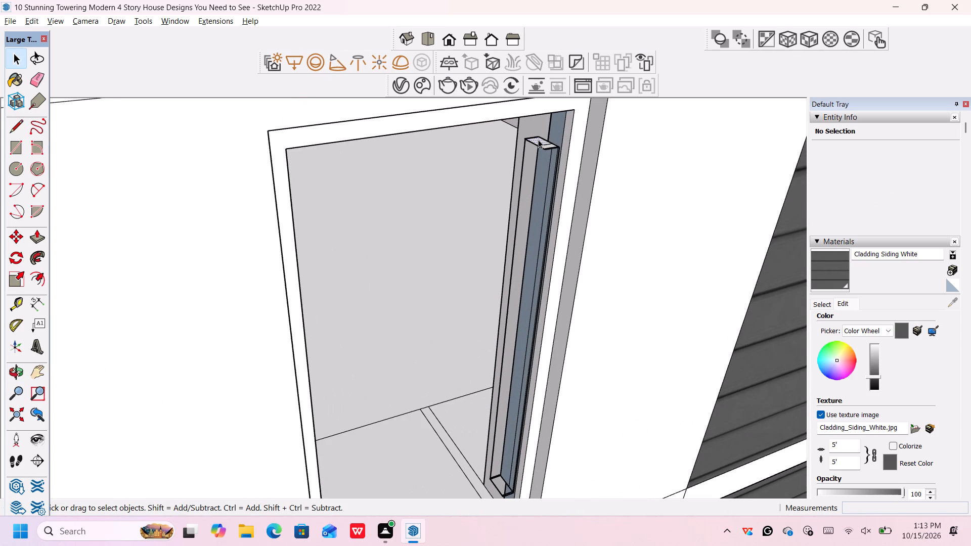
{"action": "key", "text": "Delete"}
{"action": "left_click", "coordinate": [545, 146]}
{"action": "key", "text": "Delete"}
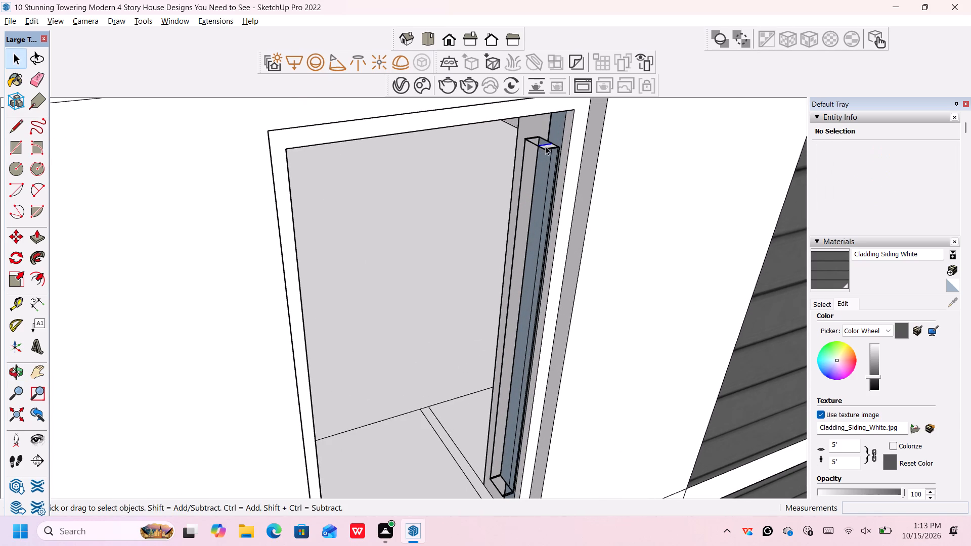
{"action": "scroll", "coordinate": [545, 145], "scroll_direction": "up", "scroll_amount": 13}
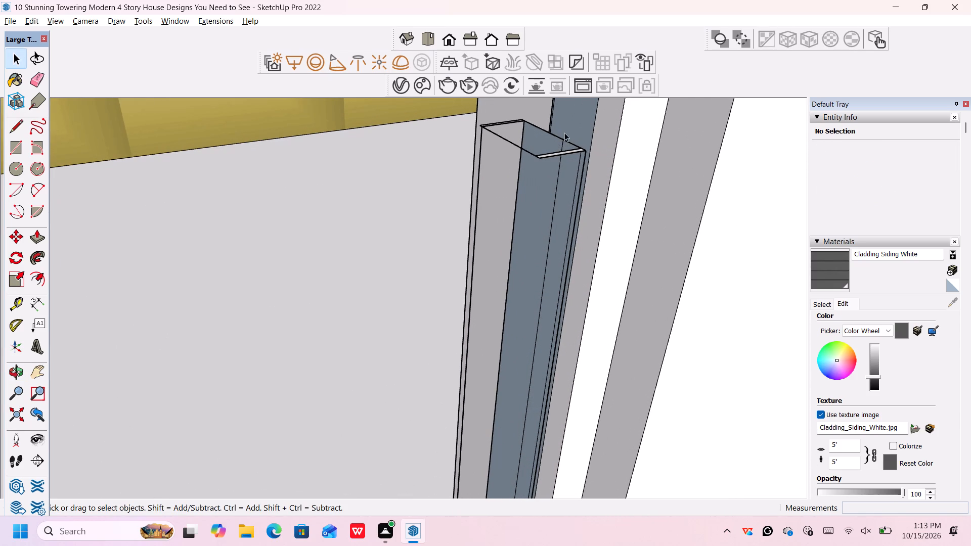
{"action": "left_click", "coordinate": [560, 138]}
{"action": "key", "text": "Delete"}
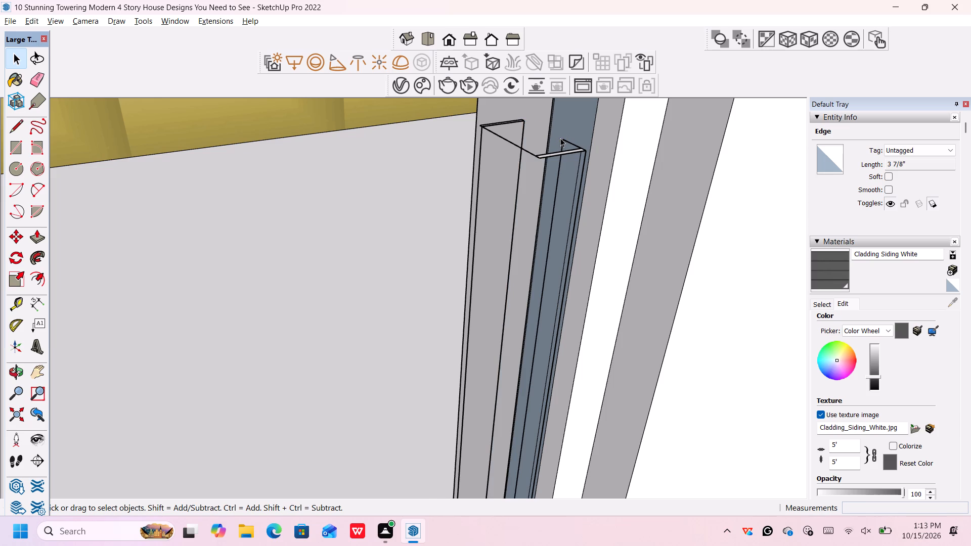
Delete the thin strip face at the rear of the handle's upper end, along with its short bordering edges.
{"action": "scroll", "coordinate": [558, 139], "scroll_direction": "up", "scroll_amount": 6}
{"action": "scroll", "coordinate": [467, 124], "scroll_direction": "up", "scroll_amount": 2}
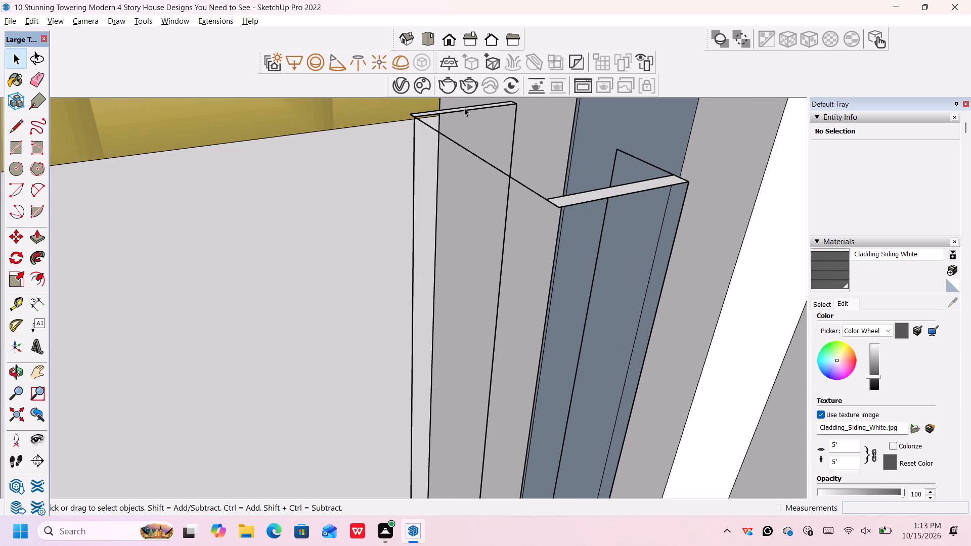
{"action": "left_click", "coordinate": [464, 108]}
{"action": "scroll", "coordinate": [464, 108], "scroll_direction": "down", "scroll_amount": 1}
{"action": "scroll", "coordinate": [465, 108], "scroll_direction": "up", "scroll_amount": 1}
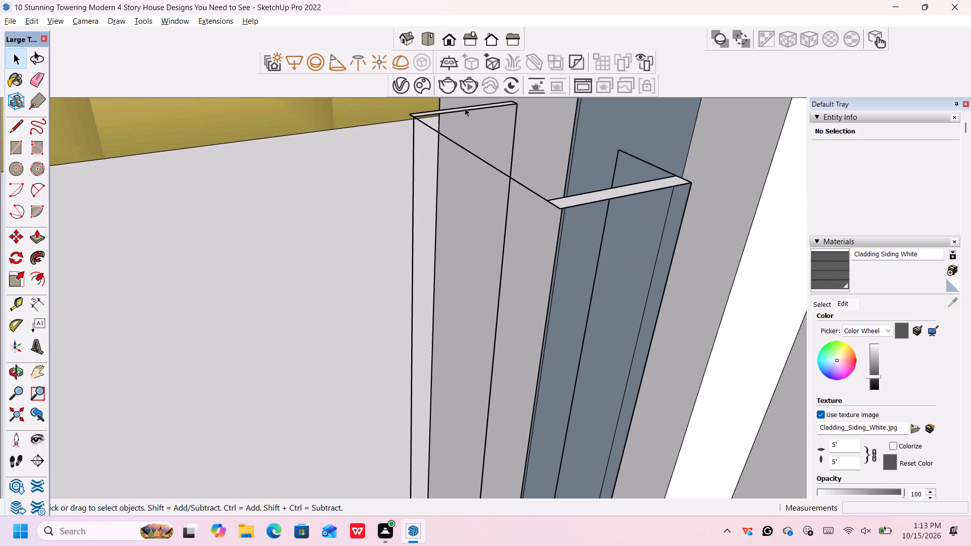
{"action": "scroll", "coordinate": [465, 108], "scroll_direction": "up", "scroll_amount": 2}
{"action": "scroll", "coordinate": [461, 114], "scroll_direction": "down", "scroll_amount": 1}
{"action": "middle_click_drag", "start_coordinate": [461, 114], "coordinate": [465, 128]}
{"action": "scroll", "coordinate": [461, 113], "scroll_direction": "down", "scroll_amount": 1}
{"action": "scroll", "coordinate": [439, 106], "scroll_direction": "up", "scroll_amount": 5}
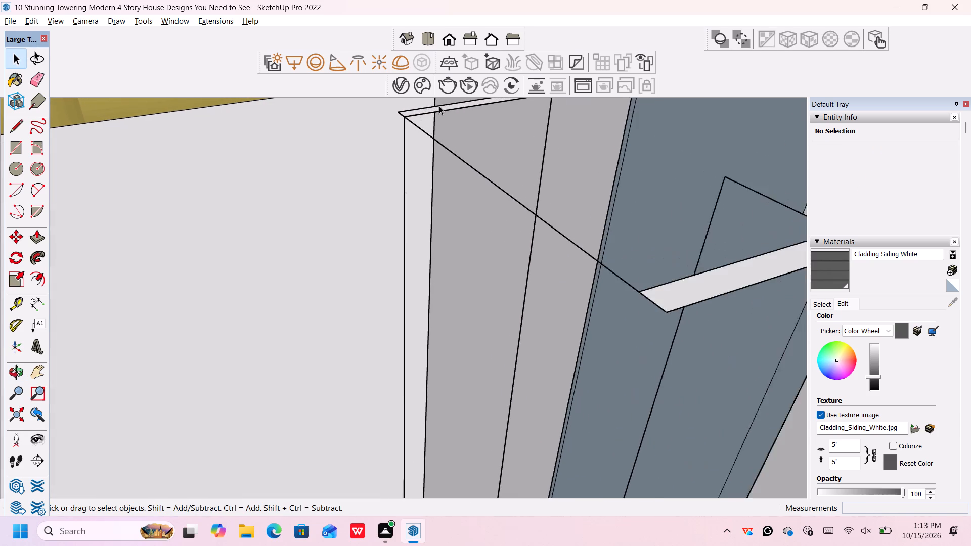
{"action": "scroll", "coordinate": [439, 106], "scroll_direction": "up", "scroll_amount": 6}
{"action": "left_click", "coordinate": [439, 109]}
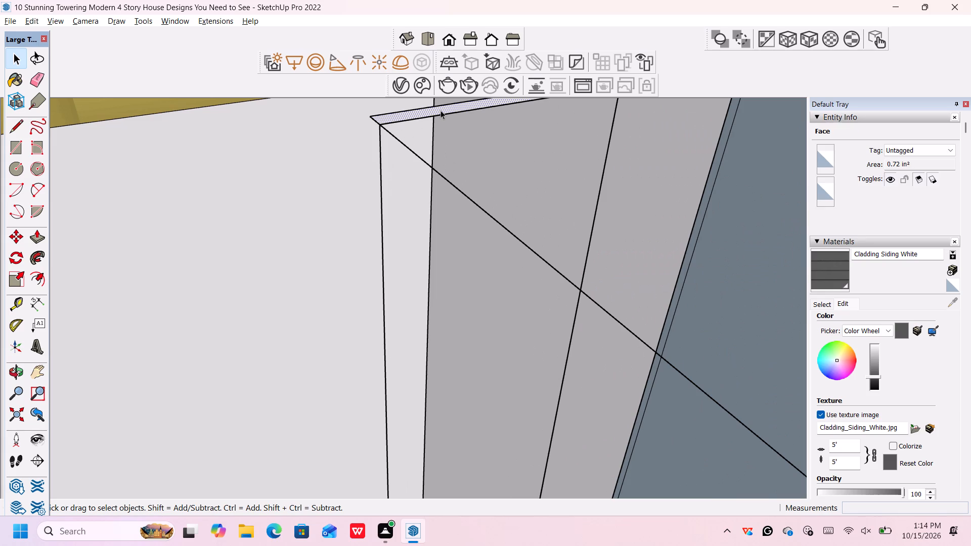
{"action": "key", "text": "Delete"}
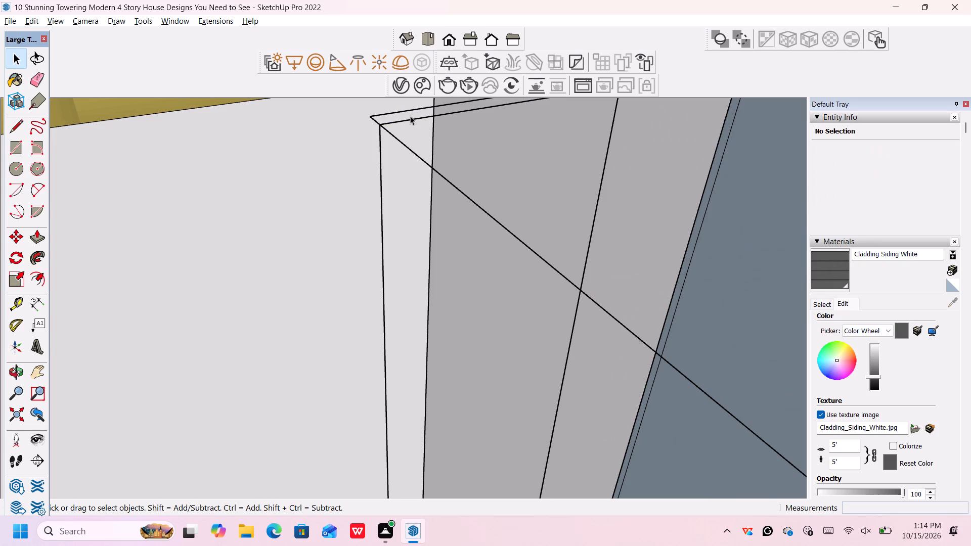
{"action": "left_click", "coordinate": [412, 119]}
{"action": "key", "text": "Delete"}
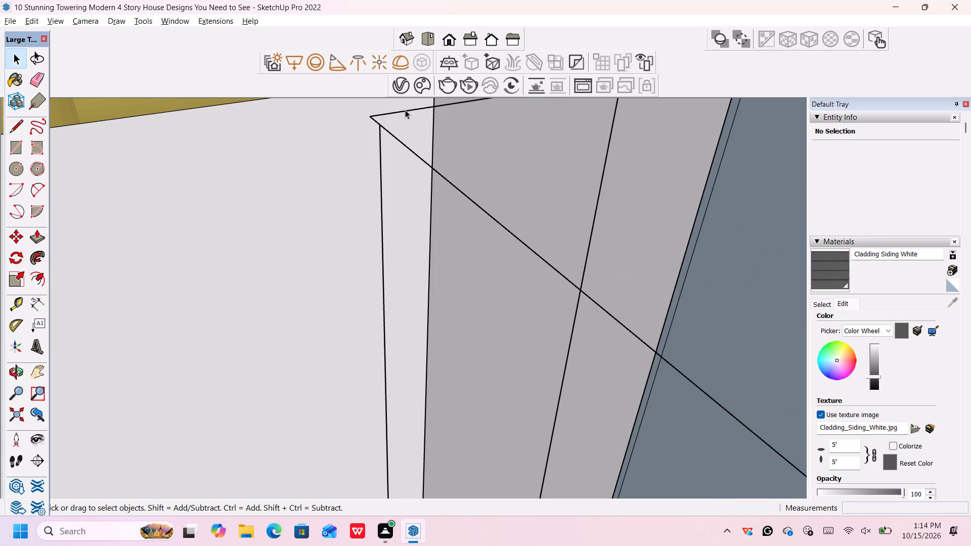
{"action": "left_click", "coordinate": [406, 110]}
{"action": "key", "text": "Delete"}
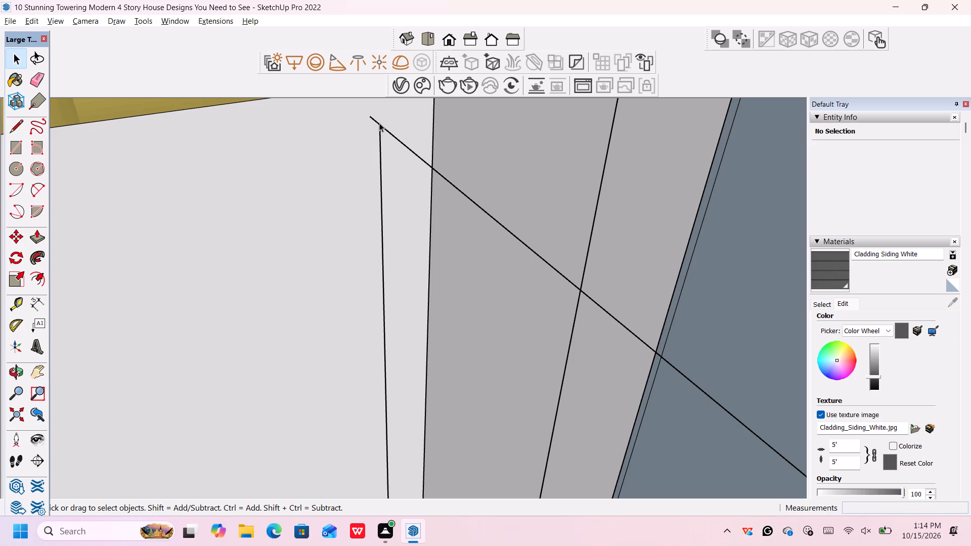
{"action": "left_click", "coordinate": [379, 123]}
{"action": "key", "text": "Delete"}
Delete the leftover rear vertical edge of the door handle and the tiny edge stub at its upper end.
{"action": "scroll", "coordinate": [383, 134], "scroll_direction": "down", "scroll_amount": 8}
{"action": "scroll", "coordinate": [404, 138], "scroll_direction": "up", "scroll_amount": 4}
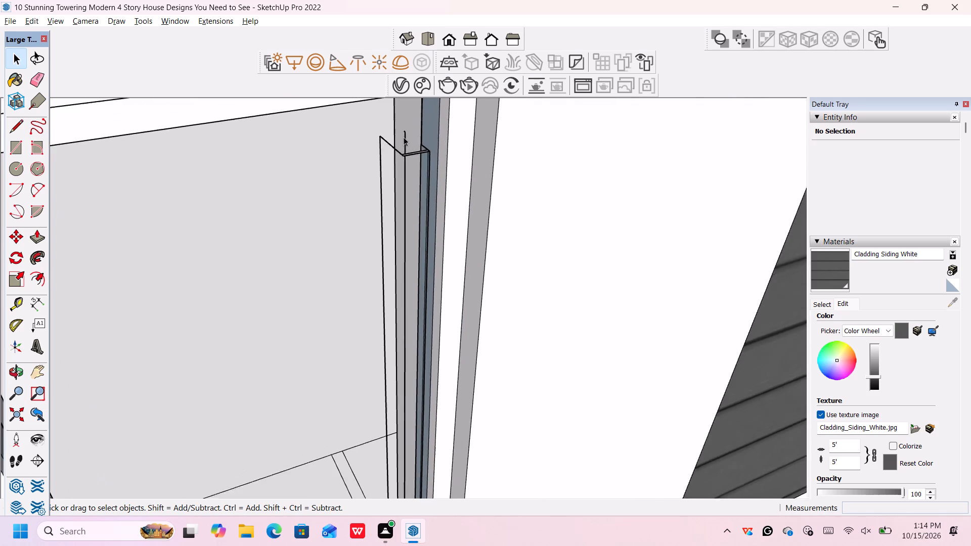
{"action": "scroll", "coordinate": [404, 137], "scroll_direction": "up", "scroll_amount": 10}
{"action": "scroll", "coordinate": [408, 127], "scroll_direction": "down", "scroll_amount": 1}
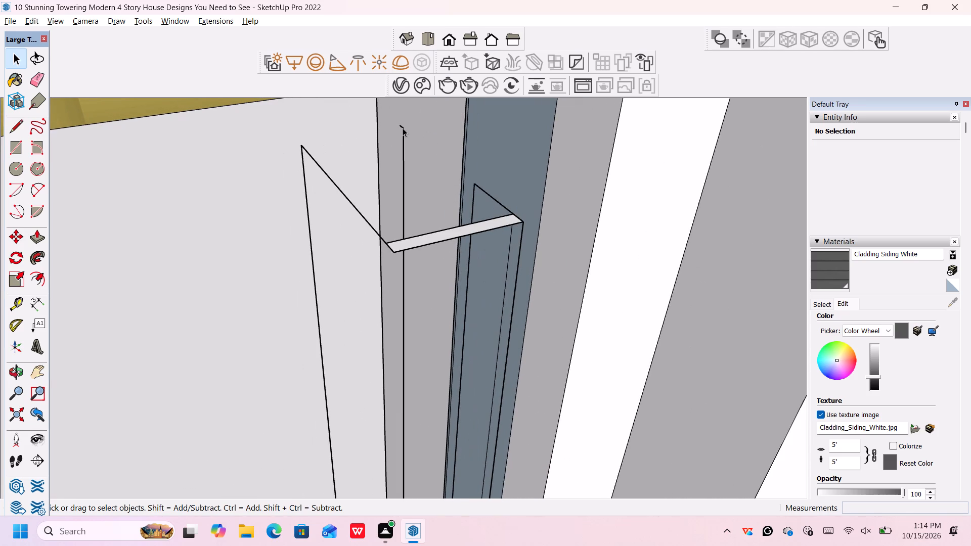
{"action": "left_click", "coordinate": [403, 128]}
{"action": "scroll", "coordinate": [403, 128], "scroll_direction": "up", "scroll_amount": 1}
{"action": "key", "text": "Delete"}
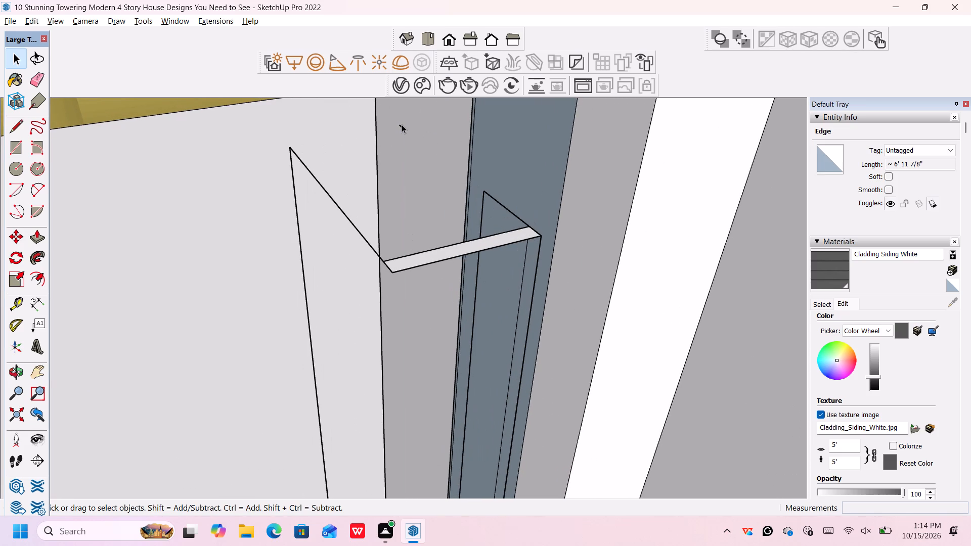
{"action": "left_click", "coordinate": [401, 125]}
{"action": "key", "text": "Delete"}
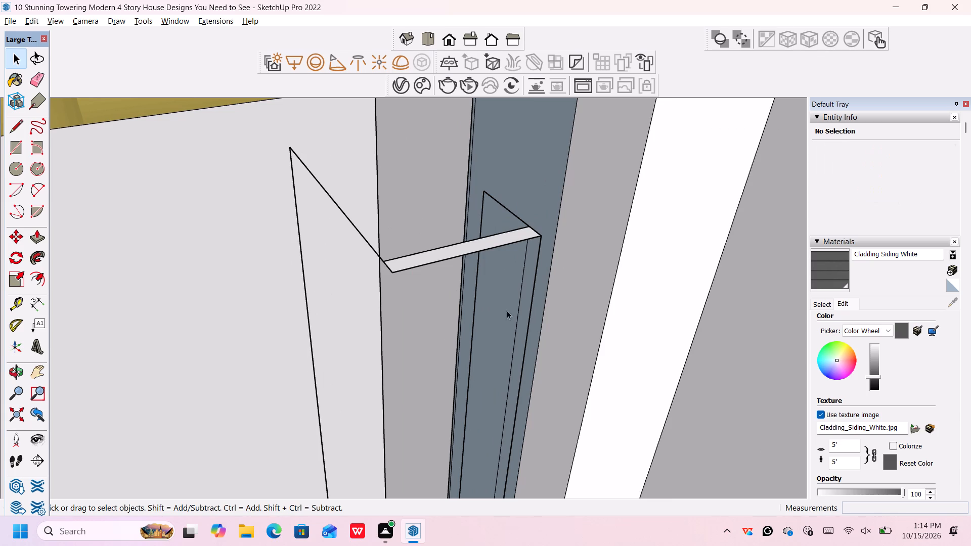
Delete the thin front strip face at the handle's upper end and the short edges around it.
{"action": "left_click", "coordinate": [515, 236]}
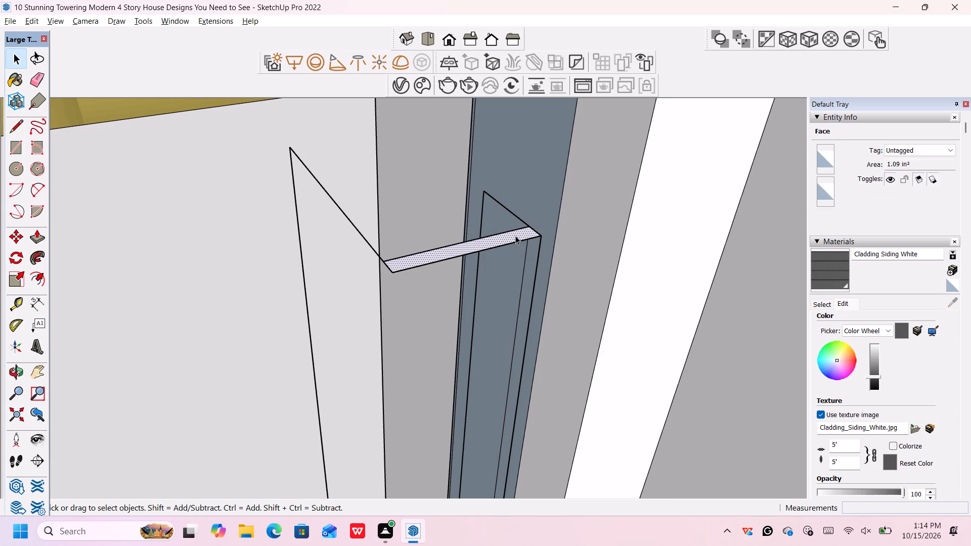
{"action": "key", "text": "Delete"}
{"action": "scroll", "coordinate": [534, 216], "scroll_direction": "up", "scroll_amount": 3}
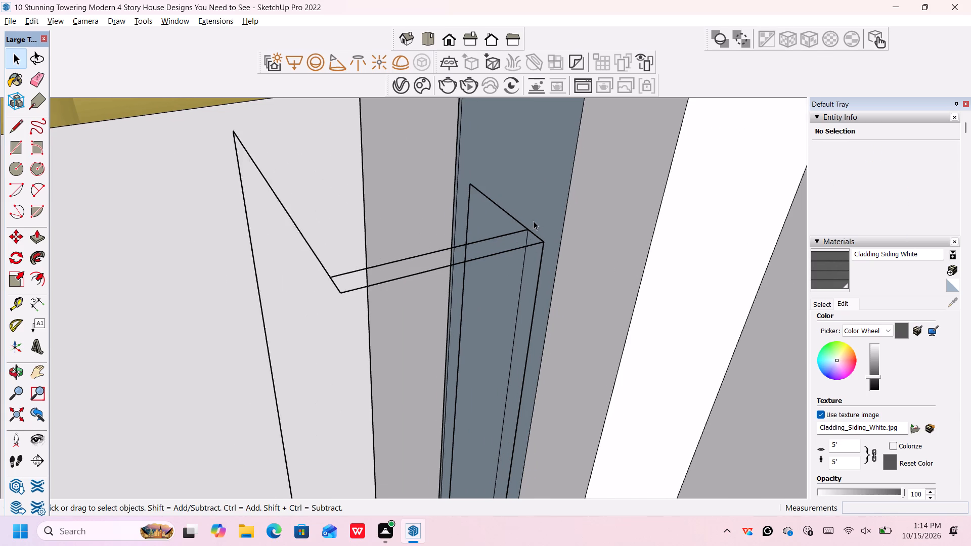
{"action": "scroll", "coordinate": [534, 221], "scroll_direction": "up", "scroll_amount": 7}
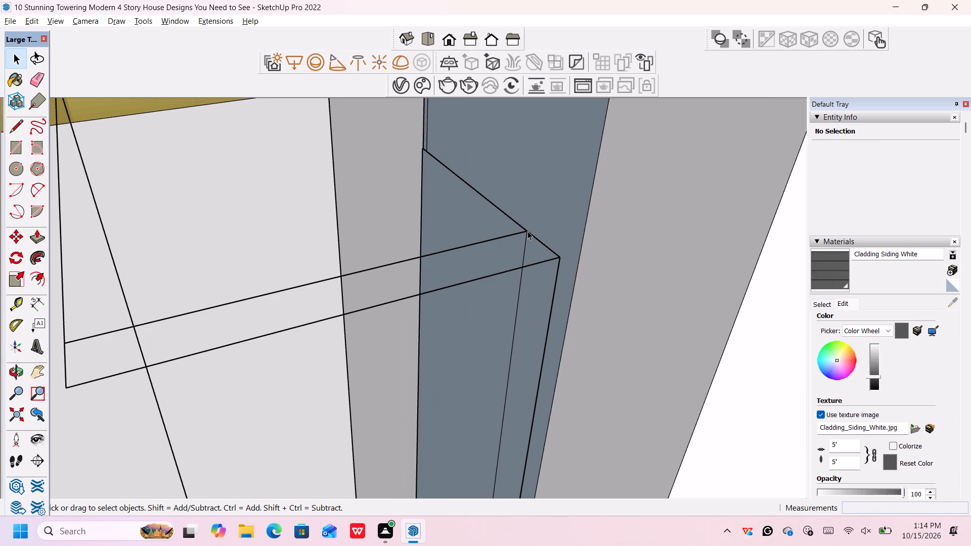
{"action": "left_click", "coordinate": [527, 231]}
{"action": "key", "text": "Delete"}
{"action": "left_click", "coordinate": [521, 223]}
{"action": "key", "text": "Delete"}
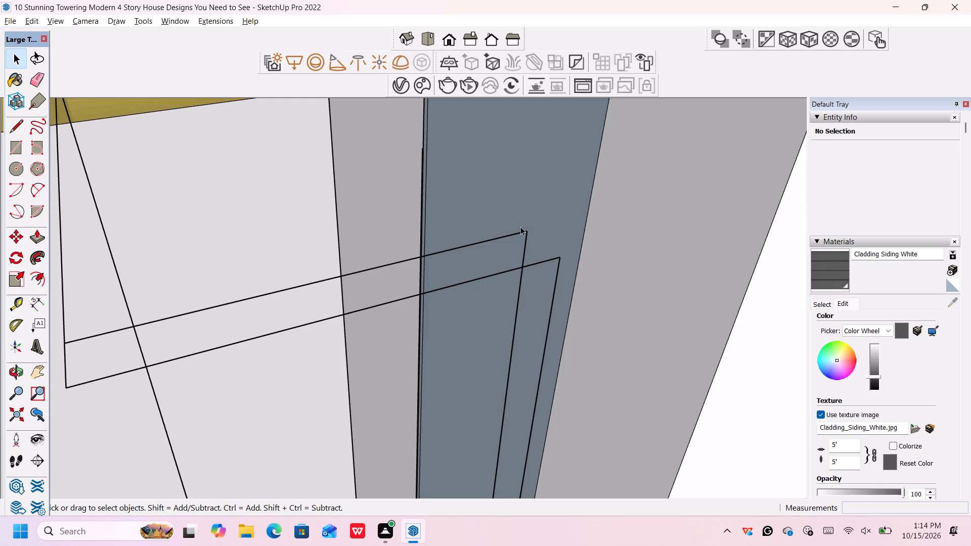
{"action": "left_click", "coordinate": [521, 232]}
{"action": "key", "text": "Delete"}
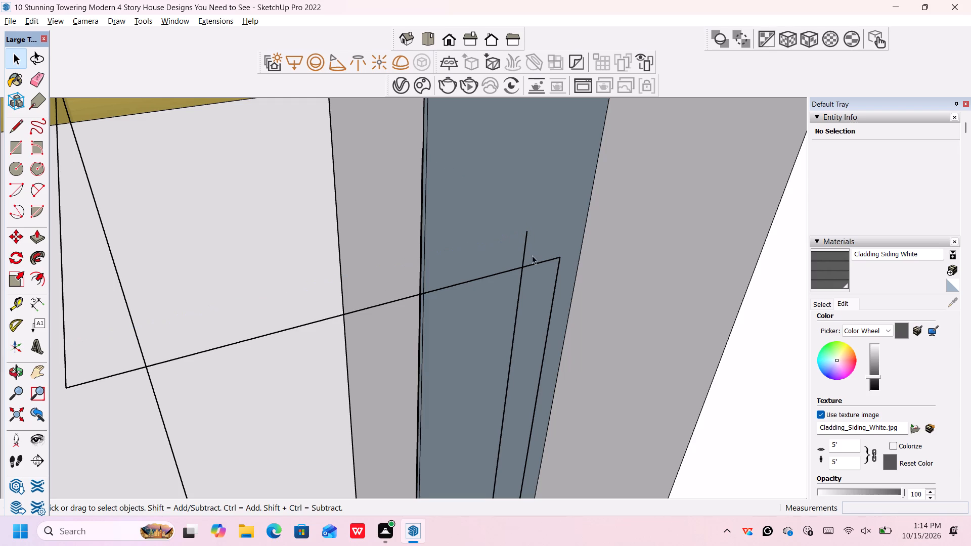
{"action": "left_click", "coordinate": [535, 263]}
{"action": "key", "text": "Delete"}
Delete the three leftover long vertical edges of the door handle lying over and beside the blue jamb face.
{"action": "left_click", "coordinate": [524, 246]}
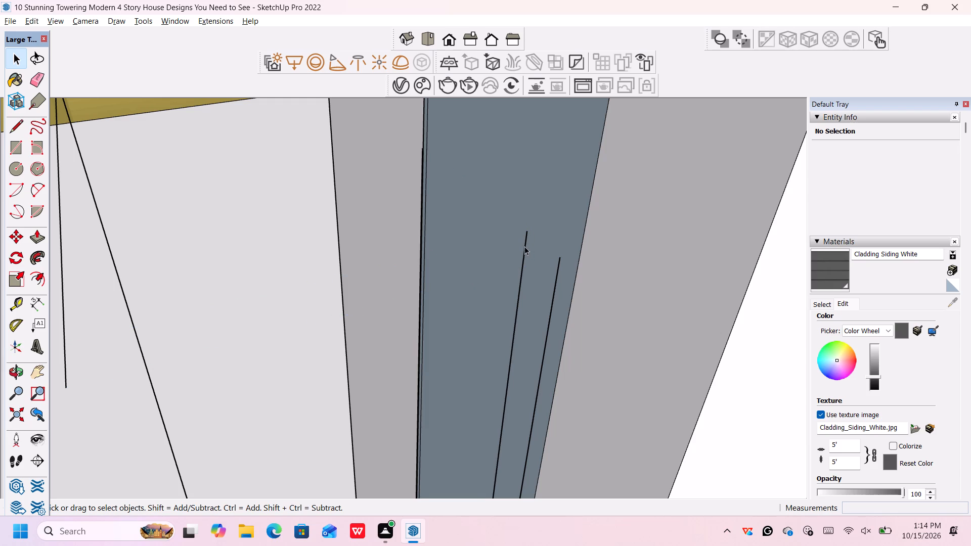
{"action": "key", "text": "Delete"}
{"action": "left_click", "coordinate": [557, 268]}
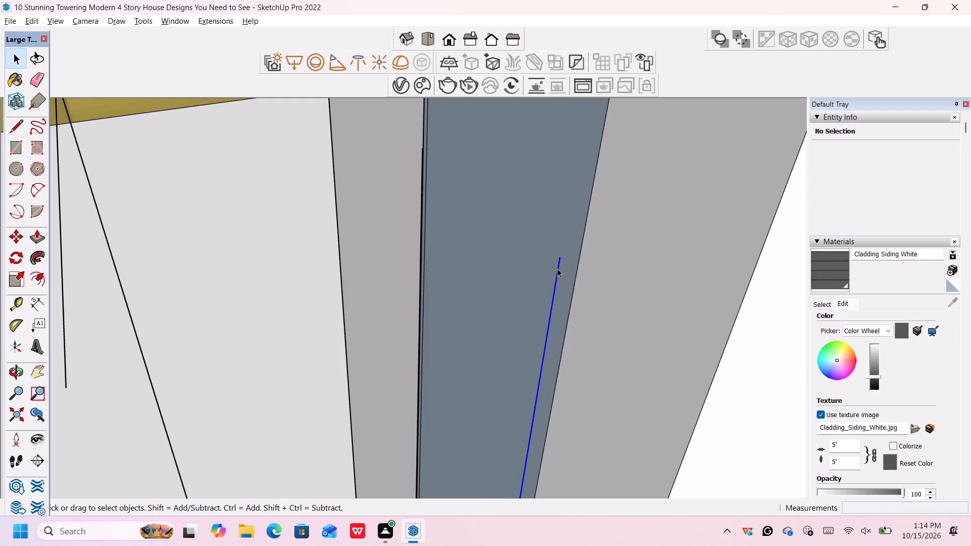
{"action": "key", "text": "Delete"}
{"action": "left_click", "coordinate": [421, 167]}
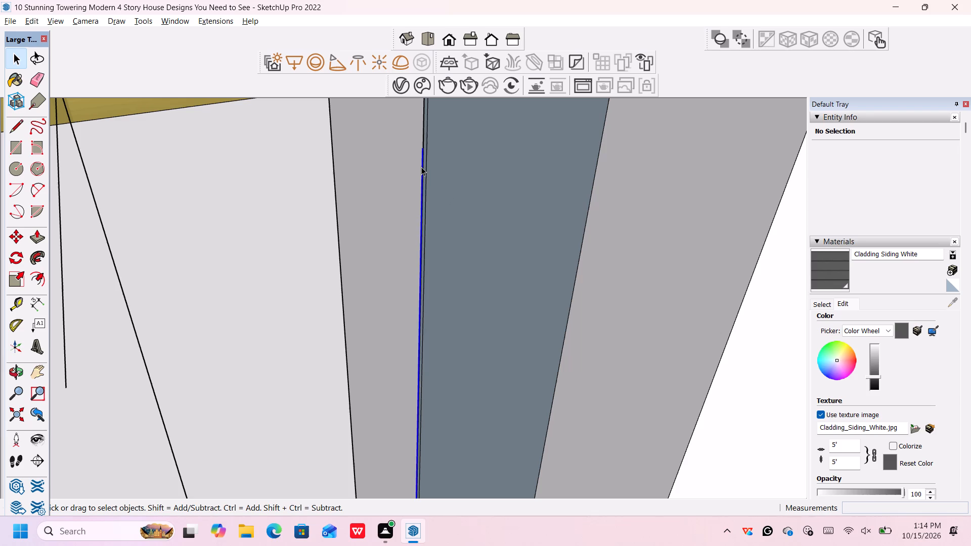
{"action": "key", "text": "Delete"}
Delete the short slanted edge at the handle's upper end and the remaining vertical edge hanging from it.
{"action": "scroll", "coordinate": [434, 196], "scroll_direction": "down", "scroll_amount": 12}
{"action": "scroll", "coordinate": [343, 239], "scroll_direction": "up", "scroll_amount": 3}
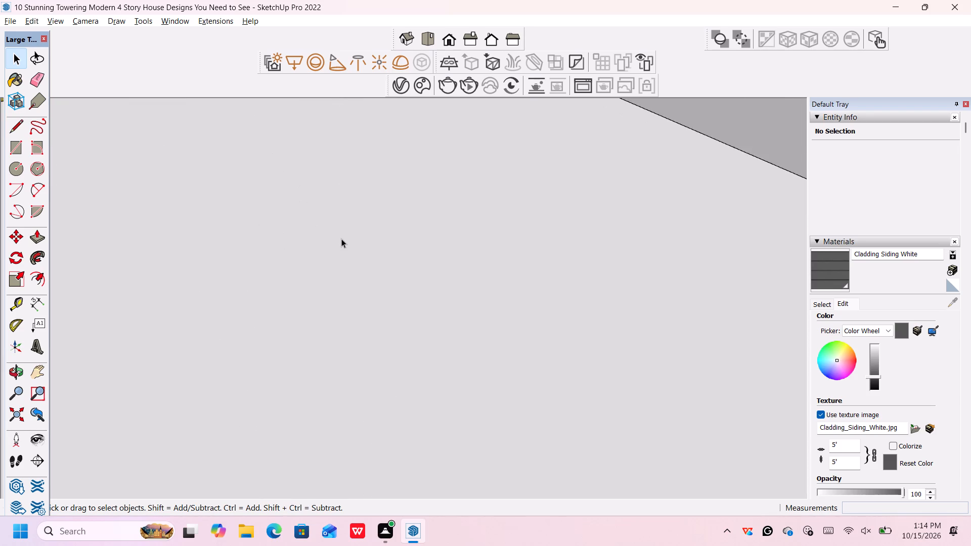
{"action": "scroll", "coordinate": [341, 239], "scroll_direction": "up", "scroll_amount": 1}
{"action": "scroll", "coordinate": [341, 238], "scroll_direction": "down", "scroll_amount": 6}
{"action": "scroll", "coordinate": [341, 238], "scroll_direction": "up", "scroll_amount": 2}
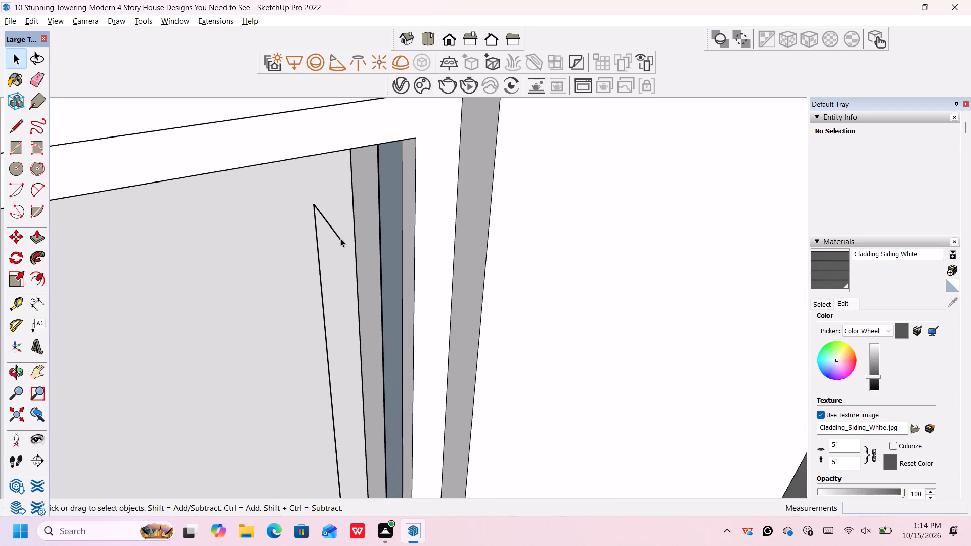
{"action": "left_click", "coordinate": [340, 238]}
{"action": "key", "text": "Delete"}
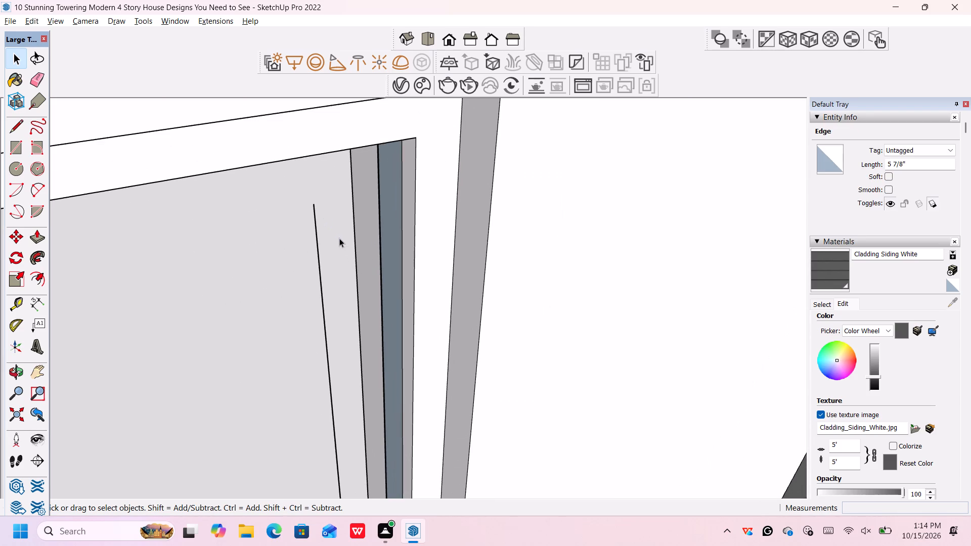
{"action": "left_click", "coordinate": [318, 247]}
{"action": "key", "text": "Delete"}
Delete the long jamb-side edge joining the two thin strips of the handle's lower end outline.
{"action": "scroll", "coordinate": [318, 247], "scroll_direction": "down", "scroll_amount": 3}
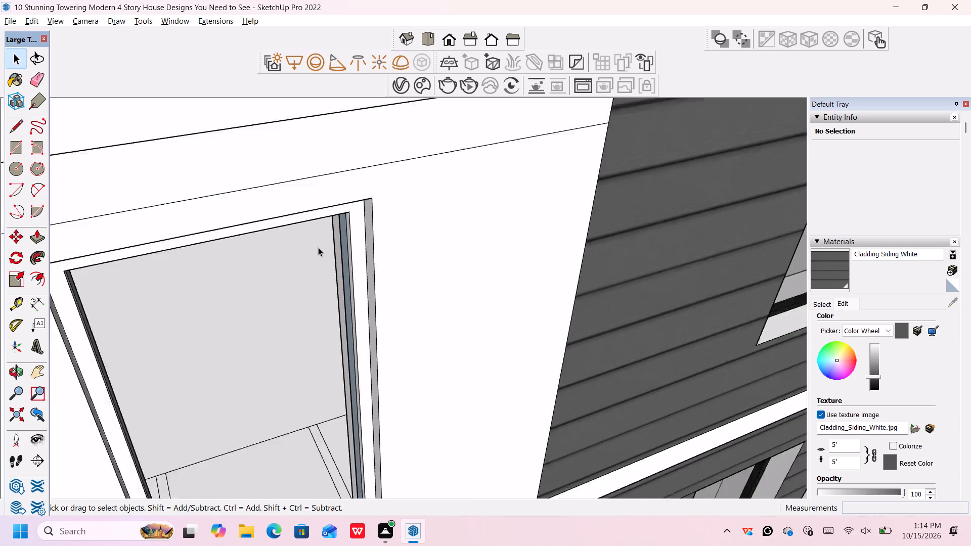
{"action": "scroll", "coordinate": [318, 247], "scroll_direction": "down", "scroll_amount": 7}
{"action": "scroll", "coordinate": [341, 353], "scroll_direction": "up", "scroll_amount": 7}
{"action": "scroll", "coordinate": [324, 399], "scroll_direction": "up", "scroll_amount": 8}
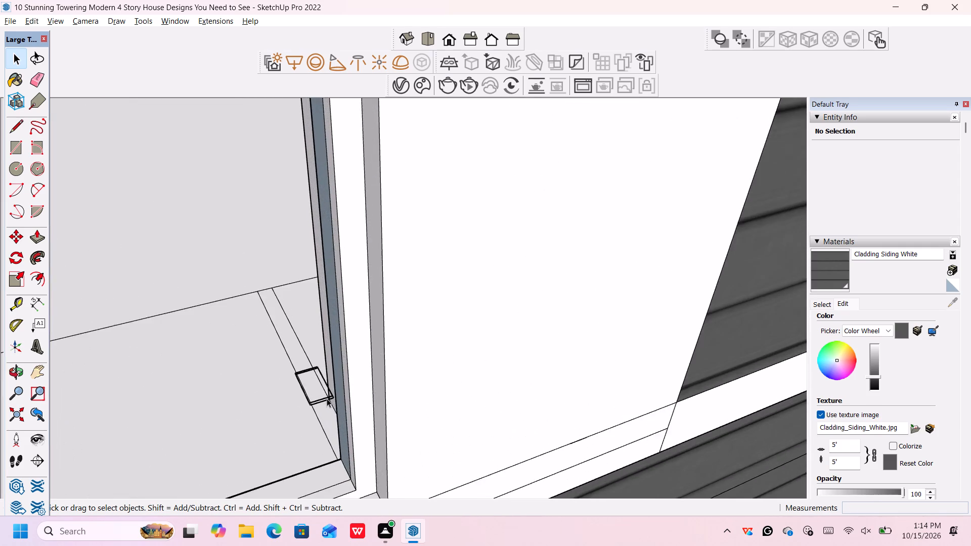
{"action": "scroll", "coordinate": [327, 398], "scroll_direction": "down", "scroll_amount": 1}
{"action": "scroll", "coordinate": [326, 398], "scroll_direction": "up", "scroll_amount": 15}
{"action": "scroll", "coordinate": [325, 398], "scroll_direction": "up", "scroll_amount": 9}
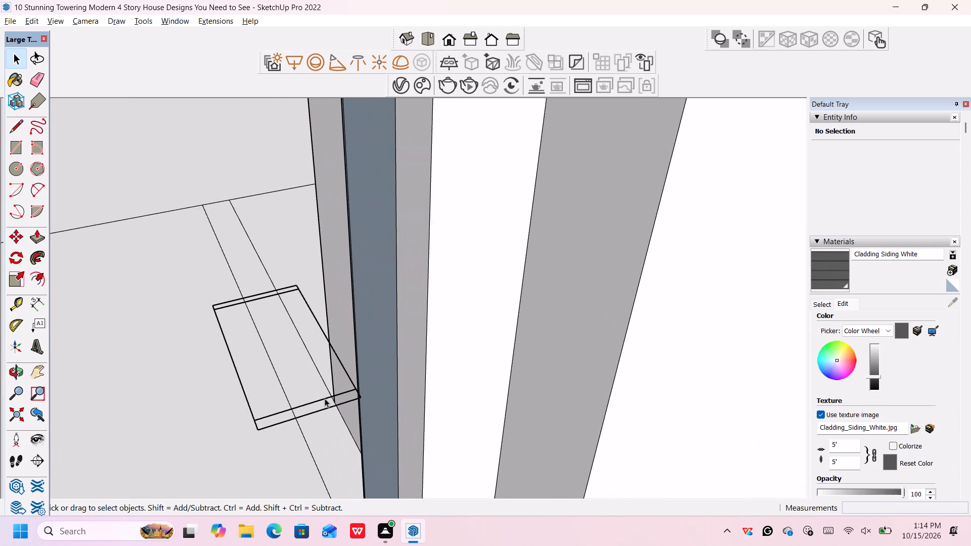
{"action": "left_click", "coordinate": [338, 357]}
{"action": "key", "text": "Delete"}
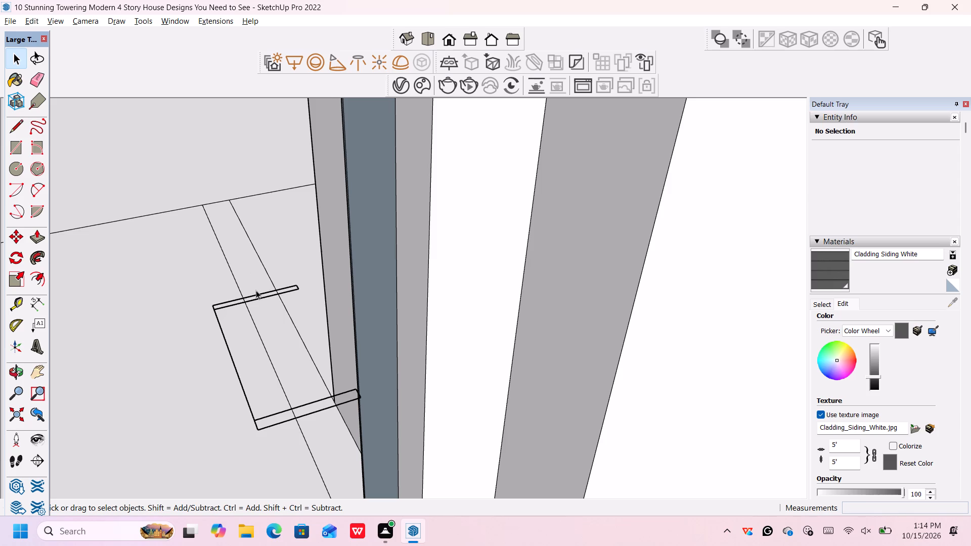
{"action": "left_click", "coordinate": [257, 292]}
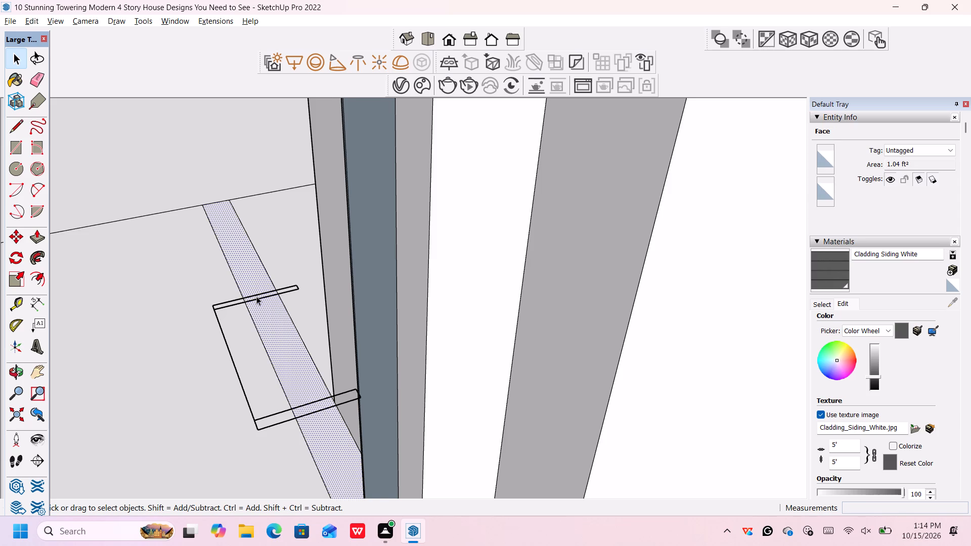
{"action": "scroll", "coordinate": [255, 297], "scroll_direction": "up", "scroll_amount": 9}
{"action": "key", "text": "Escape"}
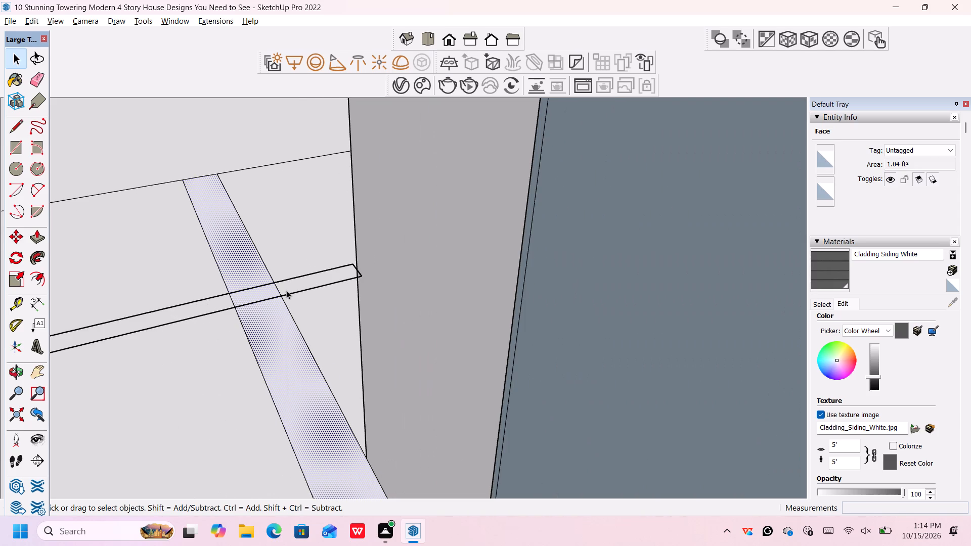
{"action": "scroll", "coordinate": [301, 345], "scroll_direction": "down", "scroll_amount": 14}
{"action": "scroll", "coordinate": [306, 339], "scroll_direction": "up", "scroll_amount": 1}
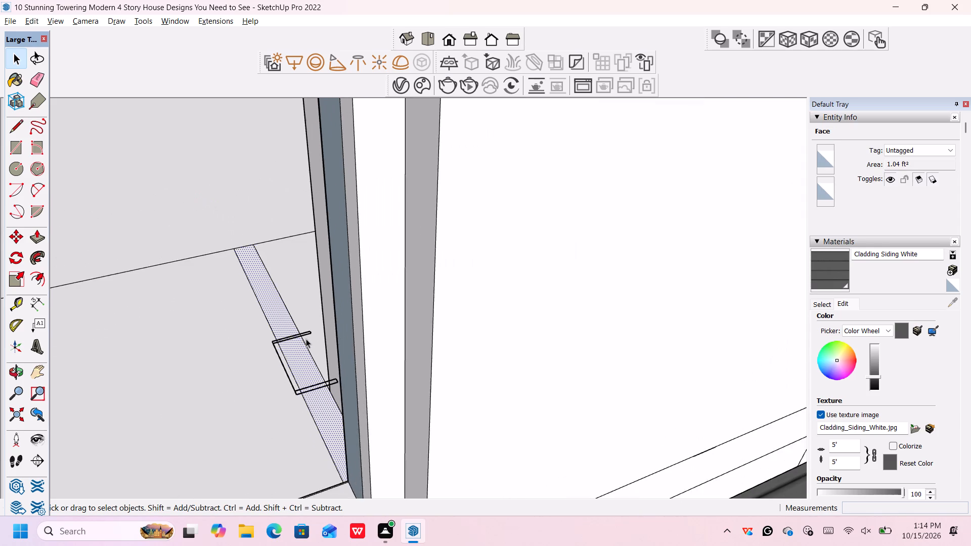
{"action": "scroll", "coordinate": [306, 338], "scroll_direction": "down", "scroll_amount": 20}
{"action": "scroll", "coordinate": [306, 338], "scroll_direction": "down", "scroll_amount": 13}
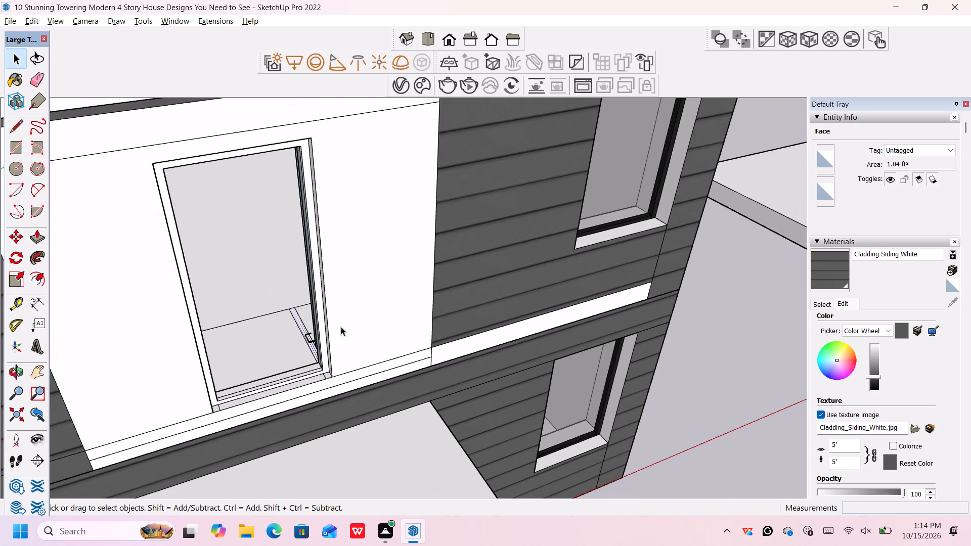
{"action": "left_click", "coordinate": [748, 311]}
Delete the upper strip's remaining edges in the handle's lower end outline, including the long edge running down from it.
{"action": "scroll", "coordinate": [263, 324], "scroll_direction": "up", "scroll_amount": 2}
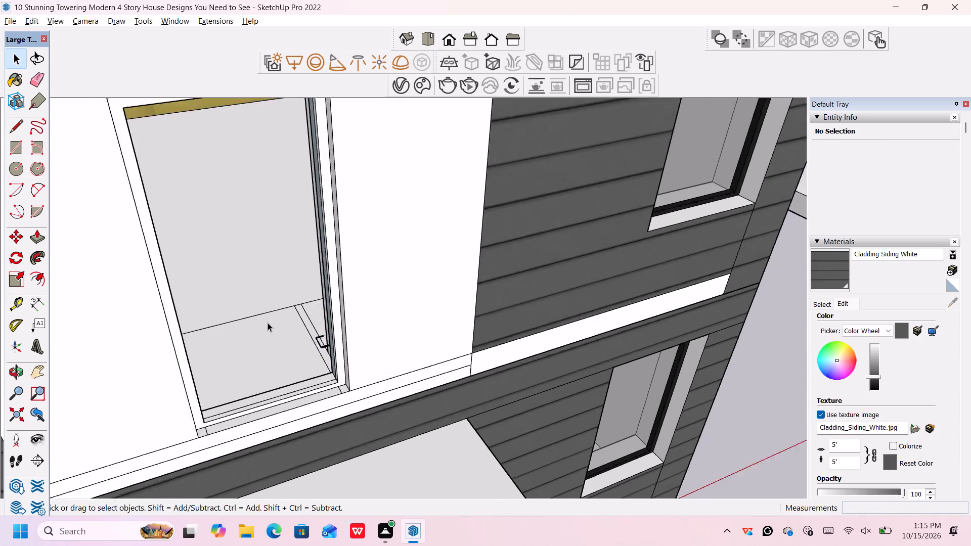
{"action": "scroll", "coordinate": [268, 323], "scroll_direction": "up", "scroll_amount": 5}
{"action": "scroll", "coordinate": [355, 347], "scroll_direction": "up", "scroll_amount": 18}
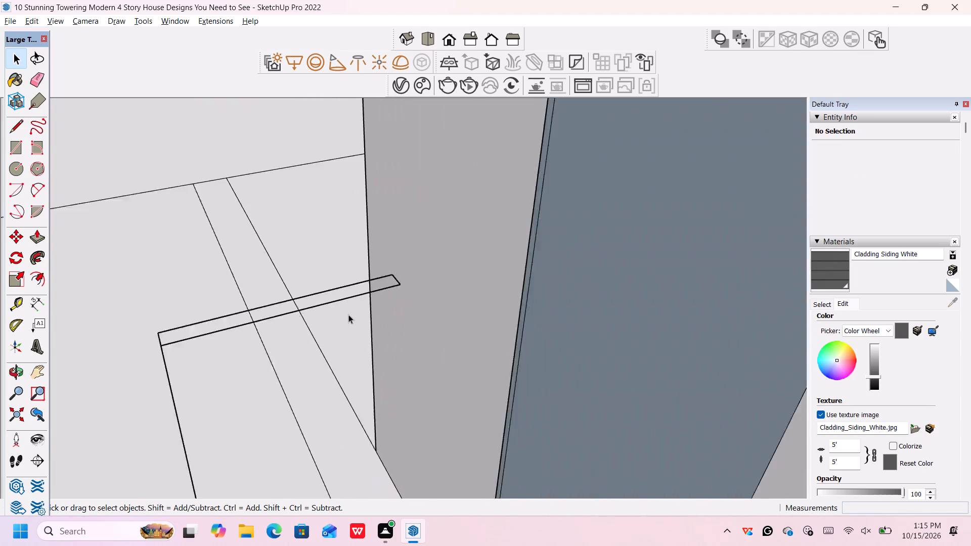
{"action": "scroll", "coordinate": [348, 314], "scroll_direction": "up", "scroll_amount": 3}
{"action": "scroll", "coordinate": [355, 302], "scroll_direction": "down", "scroll_amount": 3}
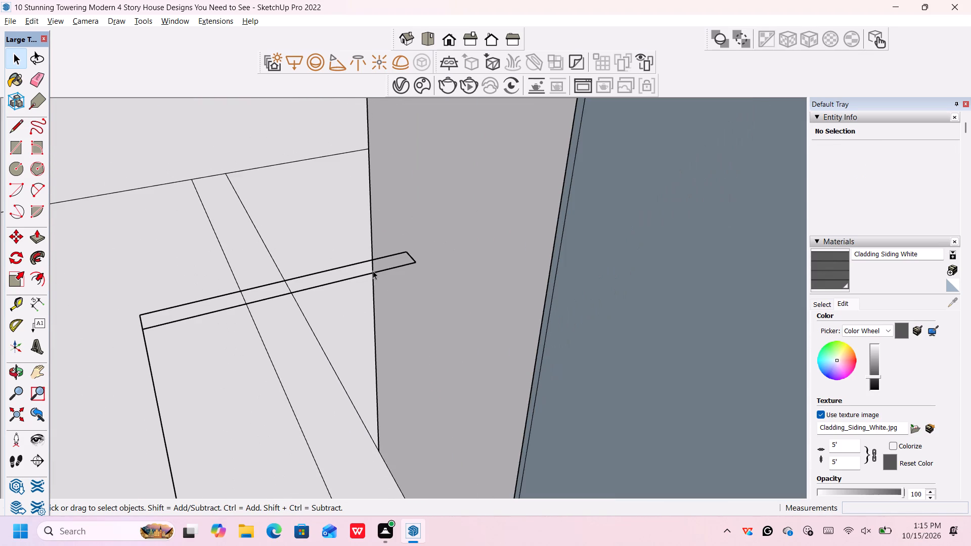
{"action": "left_click", "coordinate": [373, 274]}
{"action": "key", "text": "Delete"}
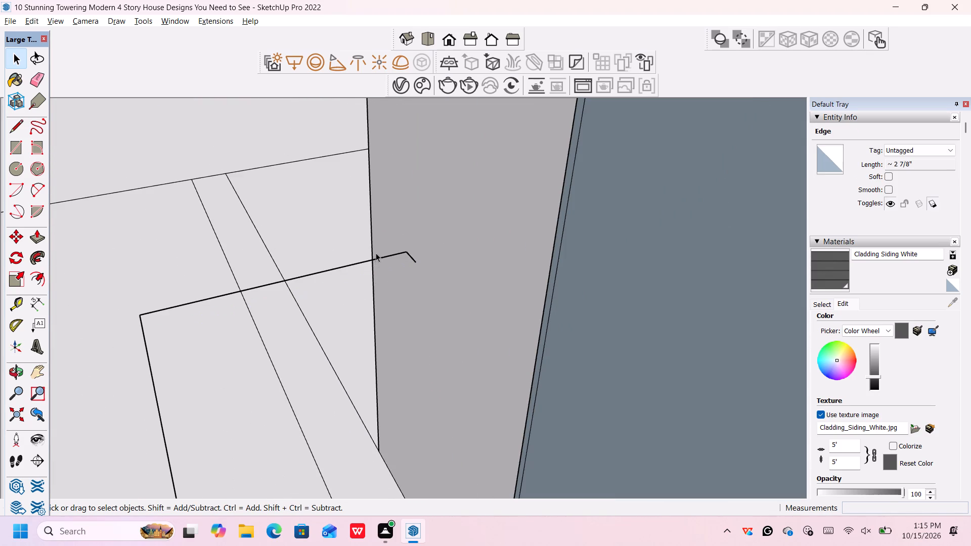
{"action": "left_click", "coordinate": [375, 258]}
{"action": "key", "text": "Delete"}
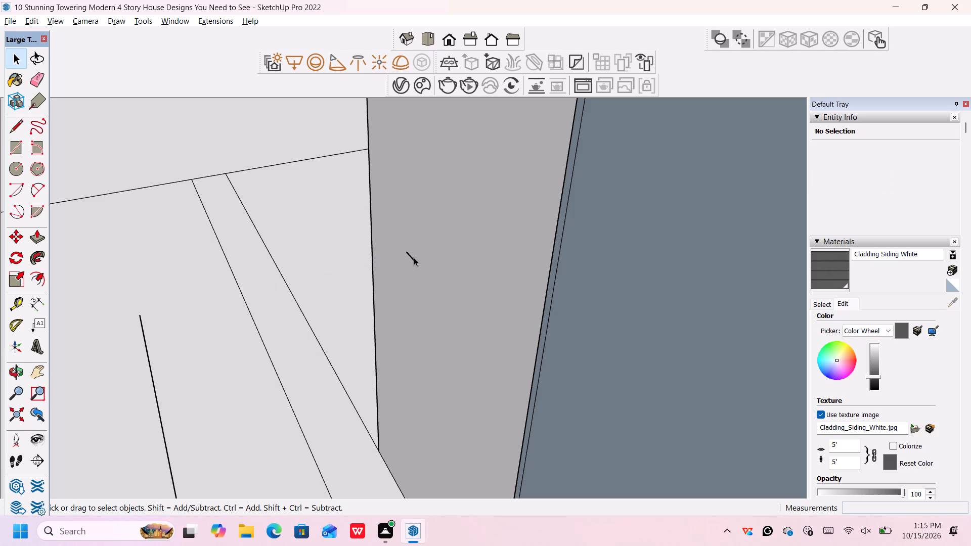
{"action": "left_click", "coordinate": [412, 259]}
{"action": "key", "text": "Delete"}
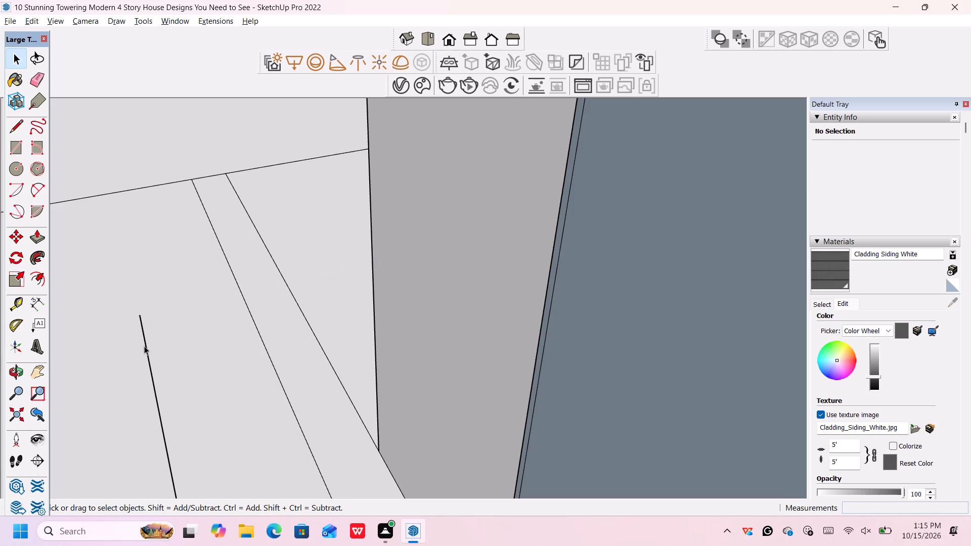
{"action": "left_click", "coordinate": [145, 344]}
{"action": "key", "text": "Delete"}
Delete the four edges of the last thin rectangular outline left at the bottom of the door handle.
{"action": "scroll", "coordinate": [161, 340], "scroll_direction": "down", "scroll_amount": 5}
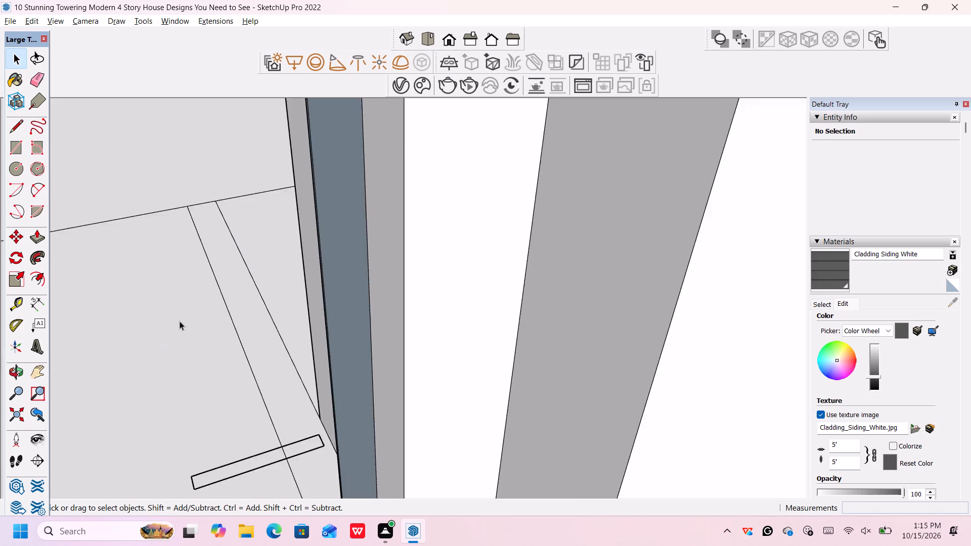
{"action": "scroll", "coordinate": [180, 321], "scroll_direction": "down", "scroll_amount": 5}
{"action": "scroll", "coordinate": [203, 398], "scroll_direction": "up", "scroll_amount": 5}
{"action": "scroll", "coordinate": [208, 400], "scroll_direction": "down", "scroll_amount": 4}
{"action": "scroll", "coordinate": [207, 426], "scroll_direction": "up", "scroll_amount": 4}
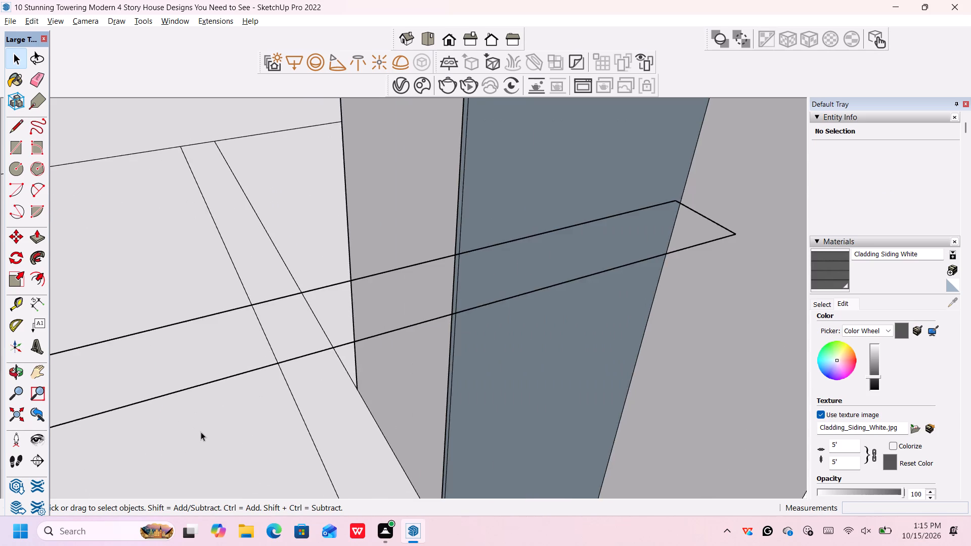
{"action": "scroll", "coordinate": [164, 418], "scroll_direction": "down", "scroll_amount": 2}
{"action": "left_click", "coordinate": [130, 409]}
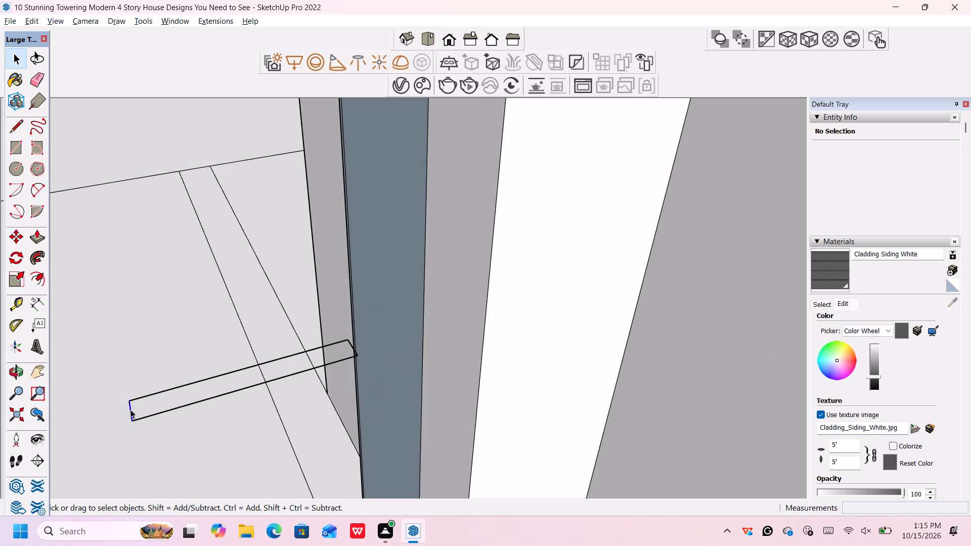
{"action": "key", "text": "Delete"}
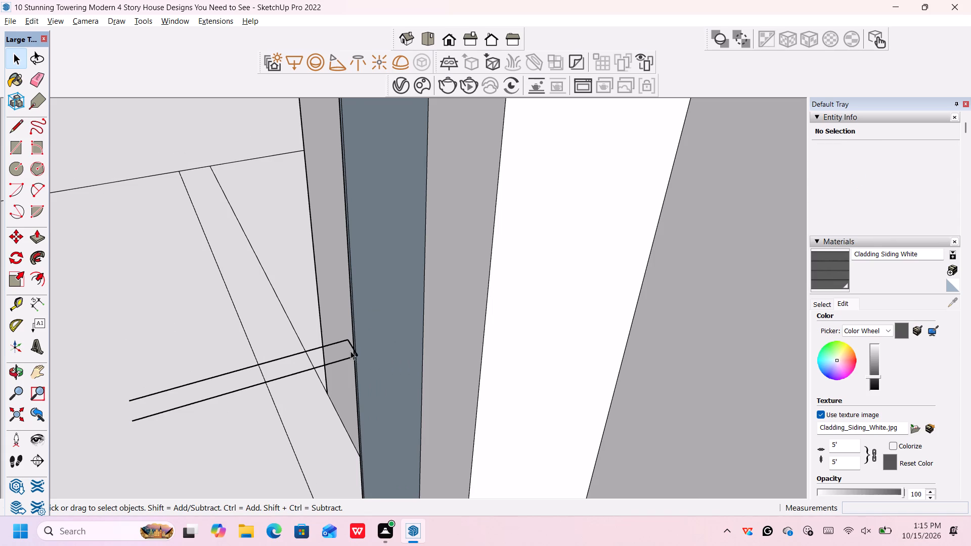
{"action": "scroll", "coordinate": [351, 350], "scroll_direction": "up", "scroll_amount": 7}
{"action": "scroll", "coordinate": [355, 349], "scroll_direction": "down", "scroll_amount": 4}
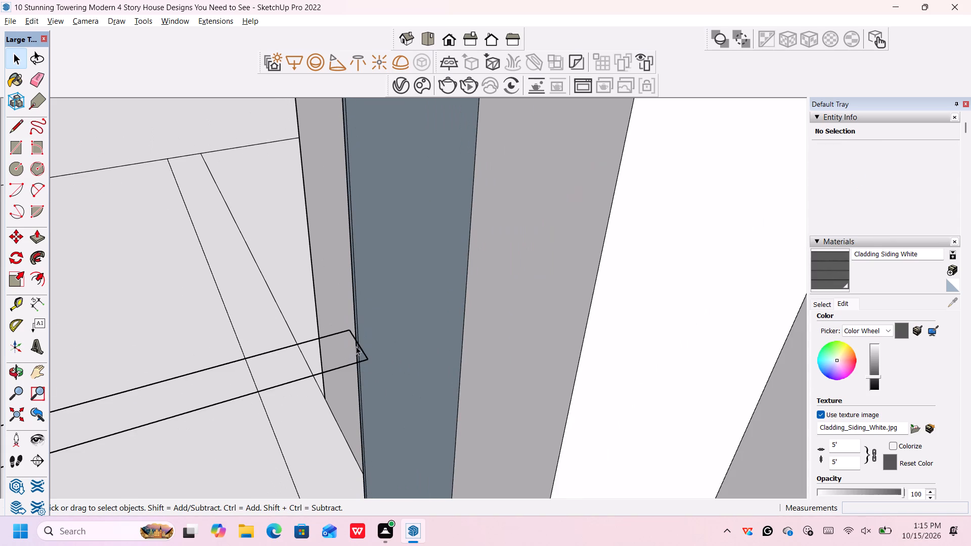
{"action": "left_click", "coordinate": [360, 345]}
{"action": "key", "text": "Delete"}
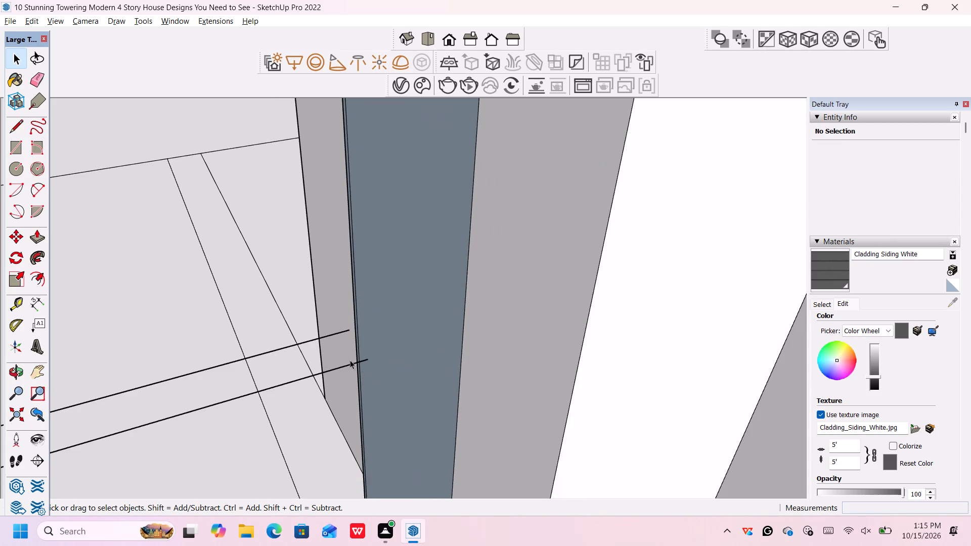
{"action": "left_click", "coordinate": [351, 364]}
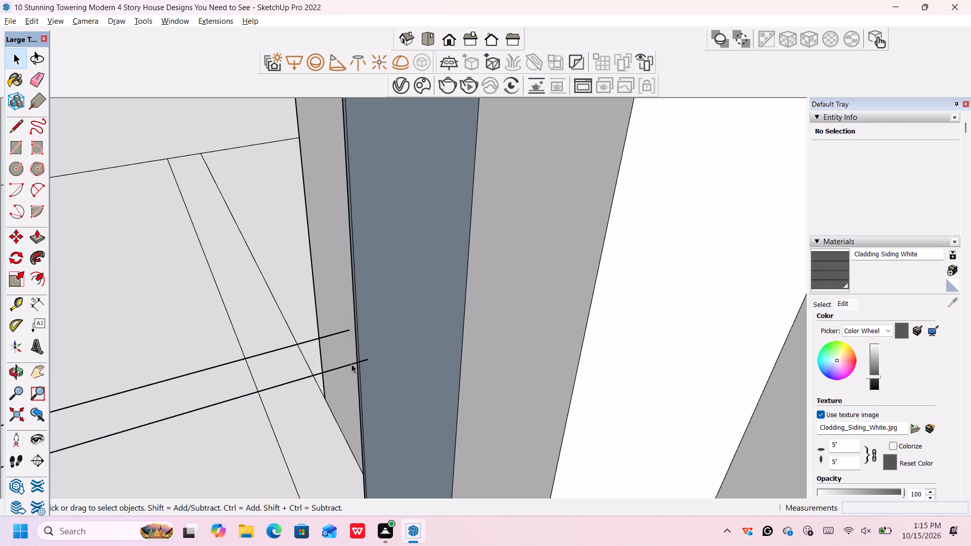
{"action": "key", "text": "Delete"}
{"action": "left_click", "coordinate": [343, 330]}
{"action": "key", "text": "Delete"}
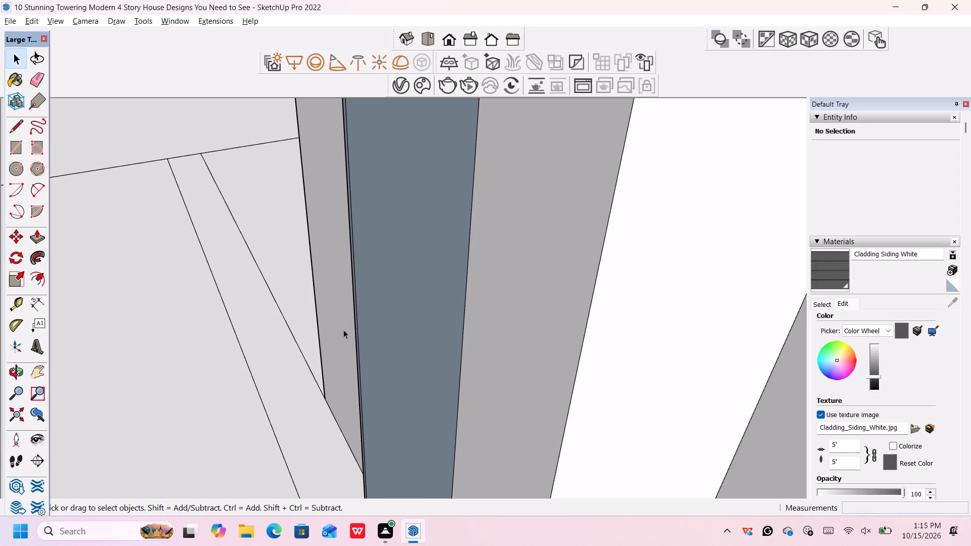
Push/Pull the blue strip face on the doorway's handle-side jamb, using the jamb's outer edge as the reference.
{"action": "scroll", "coordinate": [344, 331], "scroll_direction": "down", "scroll_amount": 9}
{"action": "scroll", "coordinate": [349, 335], "scroll_direction": "up", "scroll_amount": 1}
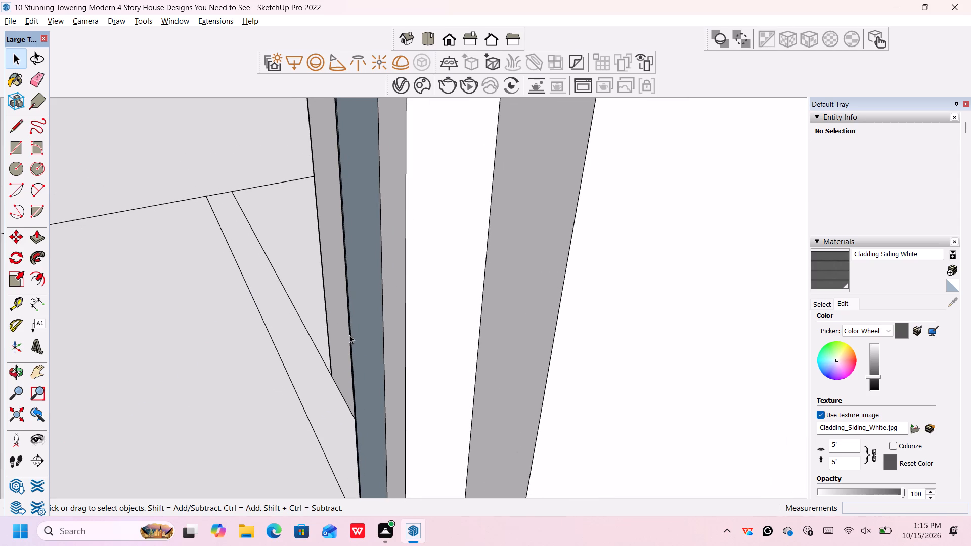
{"action": "key", "text": "p"}
{"action": "left_click", "coordinate": [373, 311]}
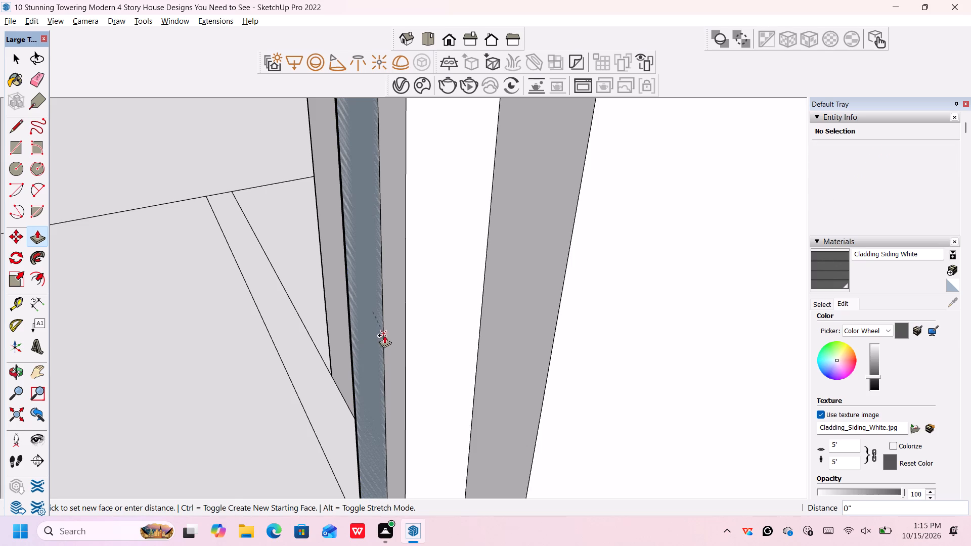
{"action": "left_click", "coordinate": [385, 365]}
Push/Pull the narrow strip face on the opposite jamb of the second-storey doorway by about 3/8".
{"action": "scroll", "coordinate": [383, 372], "scroll_direction": "down", "scroll_amount": 18}
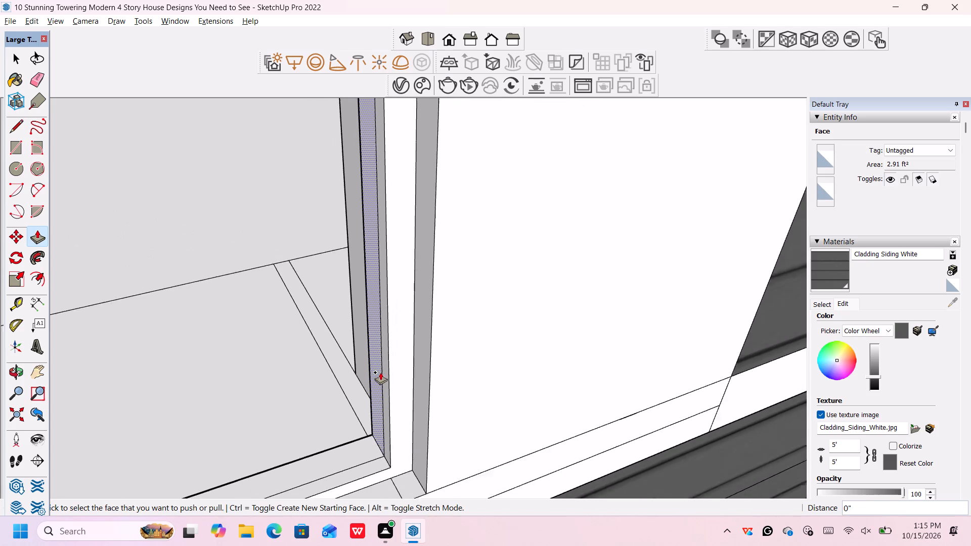
{"action": "scroll", "coordinate": [380, 372], "scroll_direction": "down", "scroll_amount": 20}
{"action": "scroll", "coordinate": [380, 372], "scroll_direction": "down", "scroll_amount": 5}
{"action": "middle_click_drag", "start_coordinate": [383, 382], "coordinate": [358, 376]}
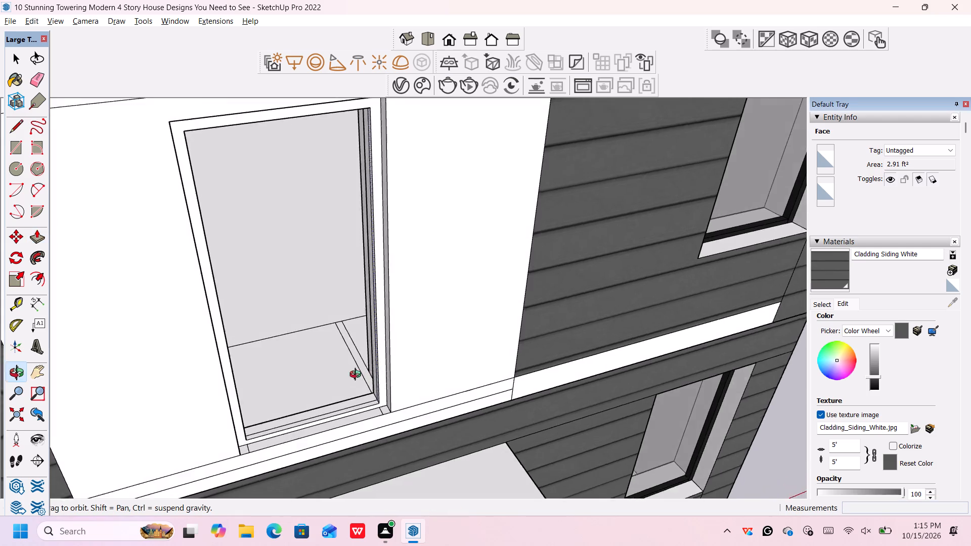
{"action": "middle_click_drag", "start_coordinate": [358, 376], "coordinate": [210, 385]}
{"action": "scroll", "coordinate": [246, 309], "scroll_direction": "up", "scroll_amount": 6}
{"action": "scroll", "coordinate": [200, 310], "scroll_direction": "up", "scroll_amount": 8}
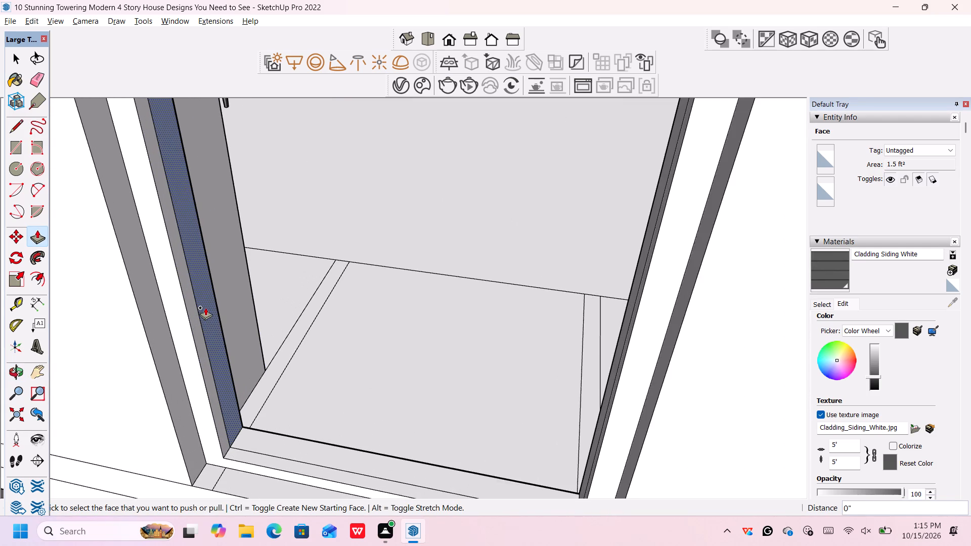
{"action": "scroll", "coordinate": [206, 307], "scroll_direction": "up", "scroll_amount": 9}
{"action": "left_click", "coordinate": [206, 308]}
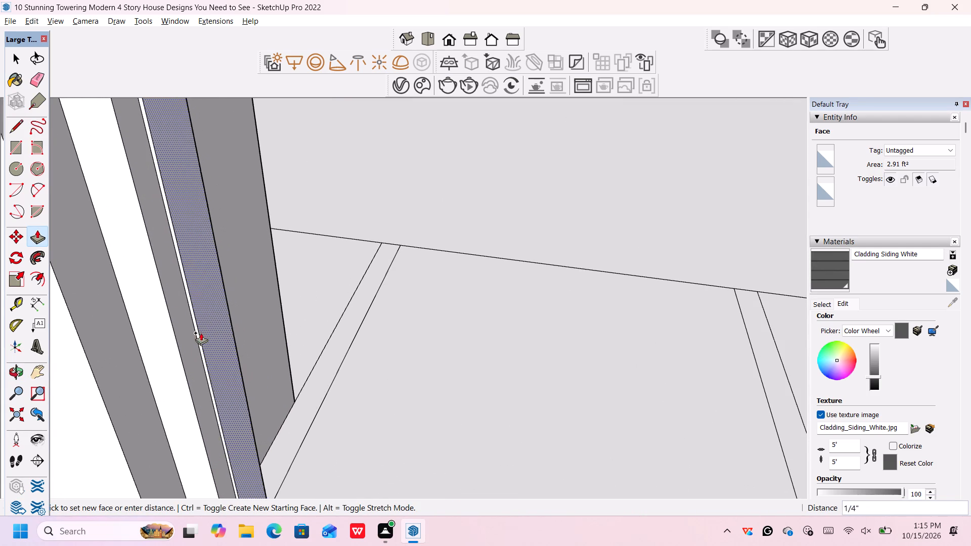
{"action": "left_click", "coordinate": [194, 339]}
{"action": "scroll", "coordinate": [194, 340], "scroll_direction": "down", "scroll_amount": 9}
{"action": "scroll", "coordinate": [194, 340], "scroll_direction": "down", "scroll_amount": 12}
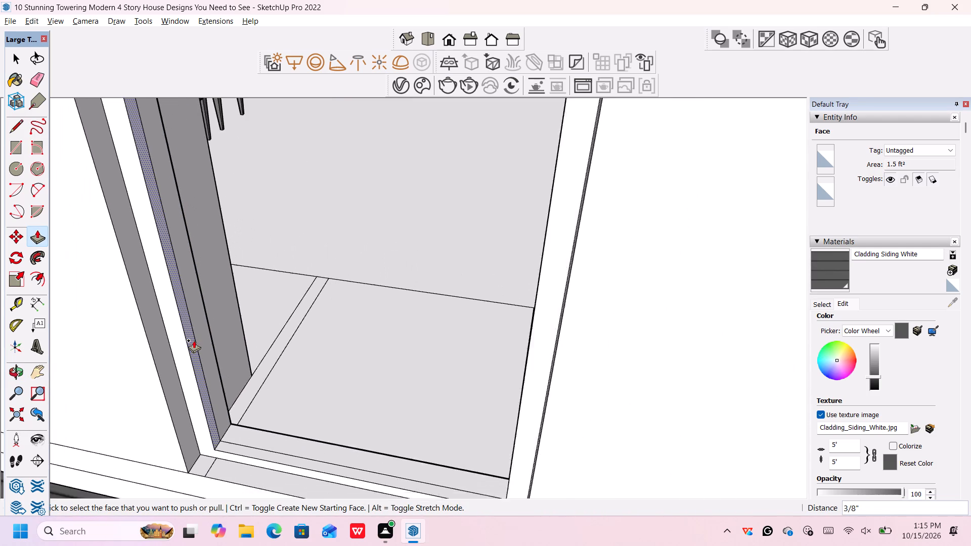
{"action": "scroll", "coordinate": [194, 340], "scroll_direction": "down", "scroll_amount": 5}
{"action": "key", "text": "Escape"}
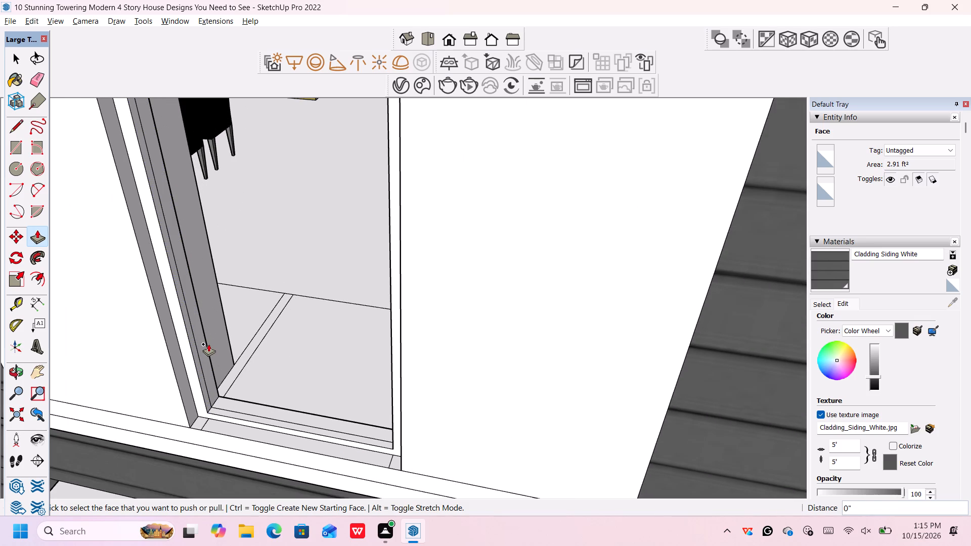
{"action": "key", "text": "space"}
Push/Pull the blue strip face on the underside of the doorway's head, using the head's outer edge as the reference.
{"action": "scroll", "coordinate": [208, 344], "scroll_direction": "down", "scroll_amount": 7}
{"action": "scroll", "coordinate": [209, 344], "scroll_direction": "up", "scroll_amount": 1}
{"action": "scroll", "coordinate": [214, 340], "scroll_direction": "down", "scroll_amount": 1}
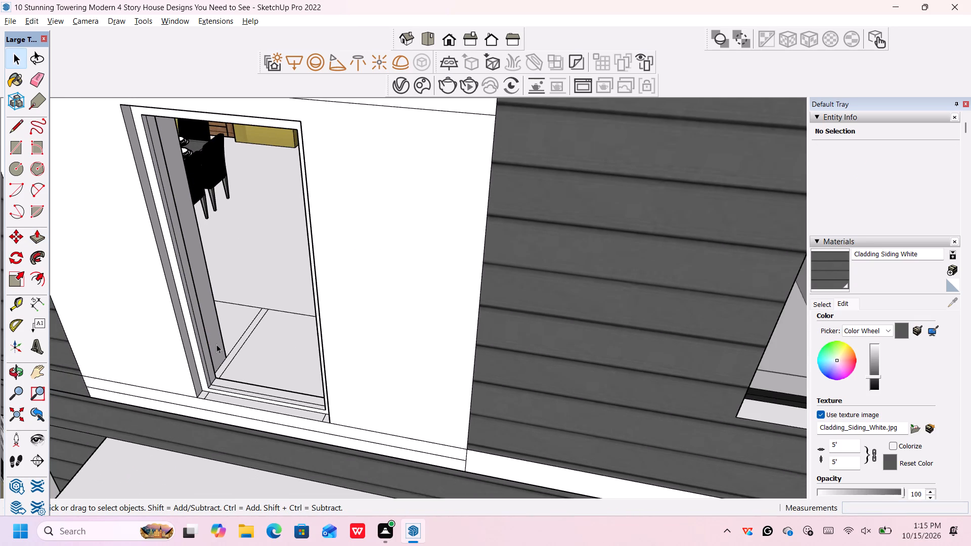
{"action": "middle_click_drag", "start_coordinate": [217, 345], "coordinate": [269, 303]}
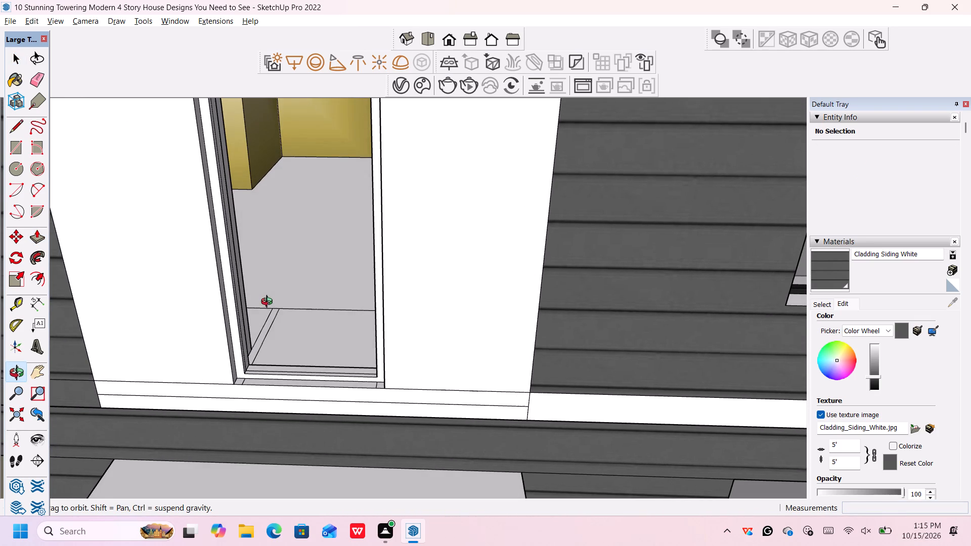
{"action": "middle_click_drag", "start_coordinate": [269, 303], "coordinate": [266, 396]}
{"action": "middle_click_drag", "start_coordinate": [264, 408], "coordinate": [263, 396]}
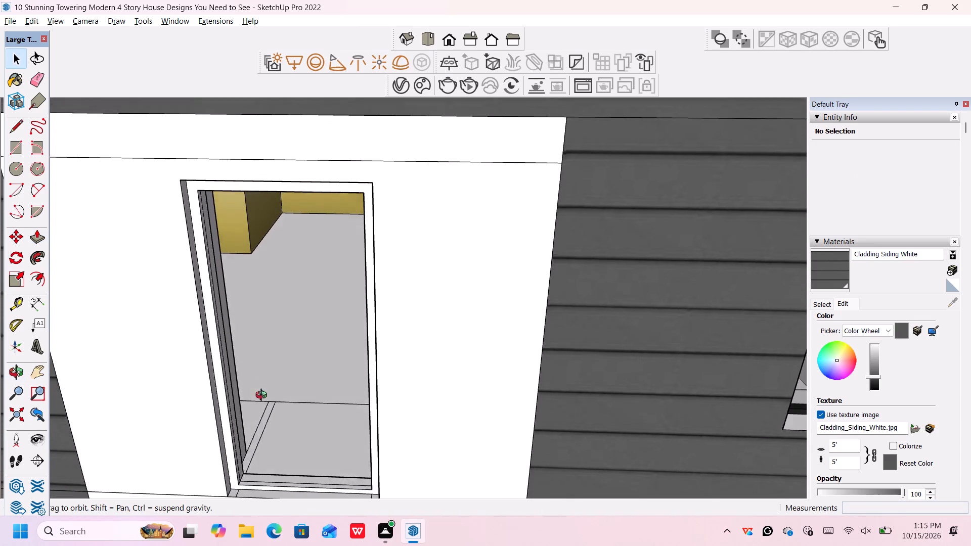
{"action": "middle_click_drag", "start_coordinate": [263, 396], "coordinate": [268, 365]}
{"action": "scroll", "coordinate": [269, 365], "scroll_direction": "up", "scroll_amount": 5}
{"action": "scroll", "coordinate": [269, 365], "scroll_direction": "down", "scroll_amount": 7}
{"action": "middle_click_drag", "start_coordinate": [270, 365], "coordinate": [270, 361]}
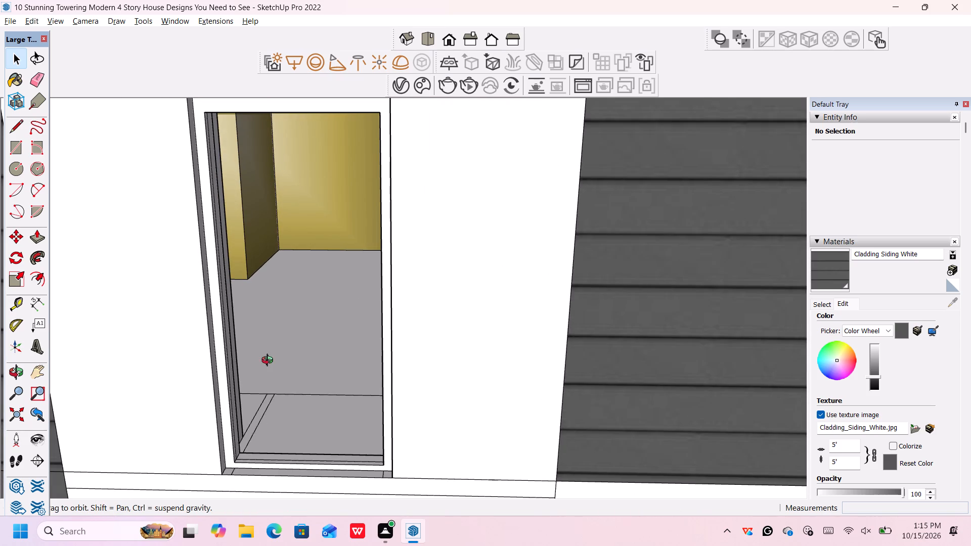
{"action": "middle_click_drag", "start_coordinate": [270, 361], "coordinate": [279, 338]}
{"action": "scroll", "coordinate": [291, 305], "scroll_direction": "up", "scroll_amount": 1}
{"action": "scroll", "coordinate": [311, 237], "scroll_direction": "down", "scroll_amount": 2}
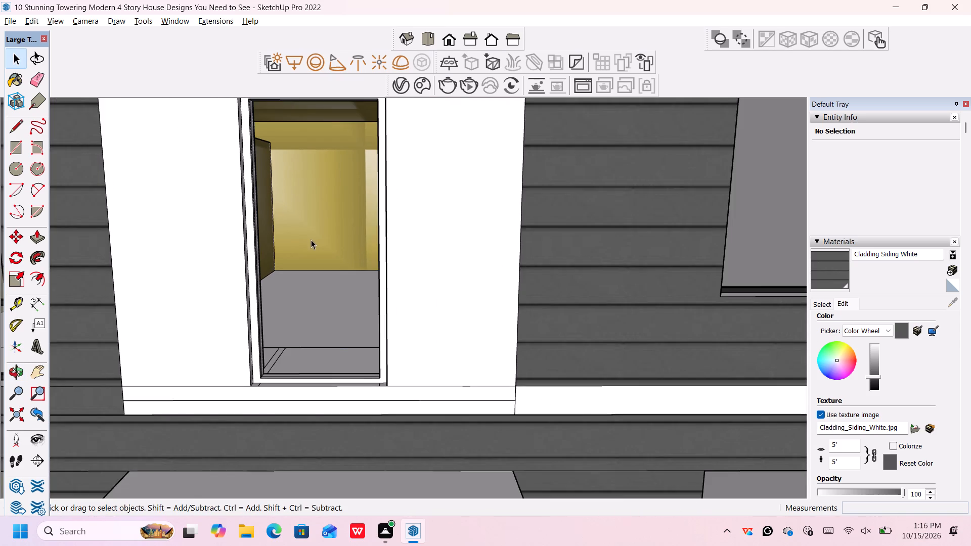
{"action": "middle_click_drag", "start_coordinate": [311, 240], "coordinate": [315, 336]}
{"action": "middle_click_drag", "start_coordinate": [318, 418], "coordinate": [322, 365]}
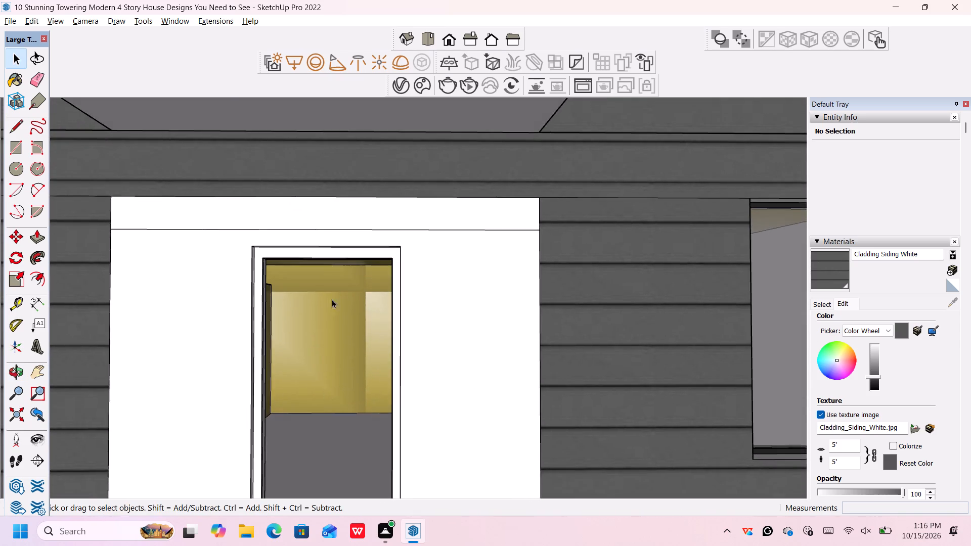
{"action": "scroll", "coordinate": [337, 280], "scroll_direction": "up", "scroll_amount": 6}
{"action": "scroll", "coordinate": [338, 280], "scroll_direction": "down", "scroll_amount": 4}
{"action": "middle_click_drag", "start_coordinate": [336, 297], "coordinate": [336, 267]}
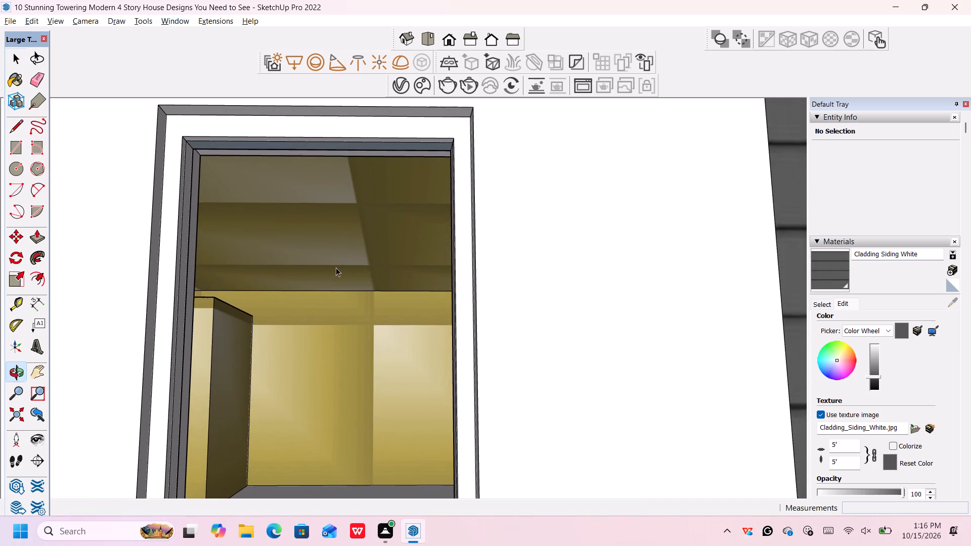
{"action": "scroll", "coordinate": [299, 187], "scroll_direction": "up", "scroll_amount": 3}
{"action": "scroll", "coordinate": [276, 170], "scroll_direction": "down", "scroll_amount": 1}
{"action": "middle_click_drag", "start_coordinate": [276, 172], "coordinate": [275, 174]}
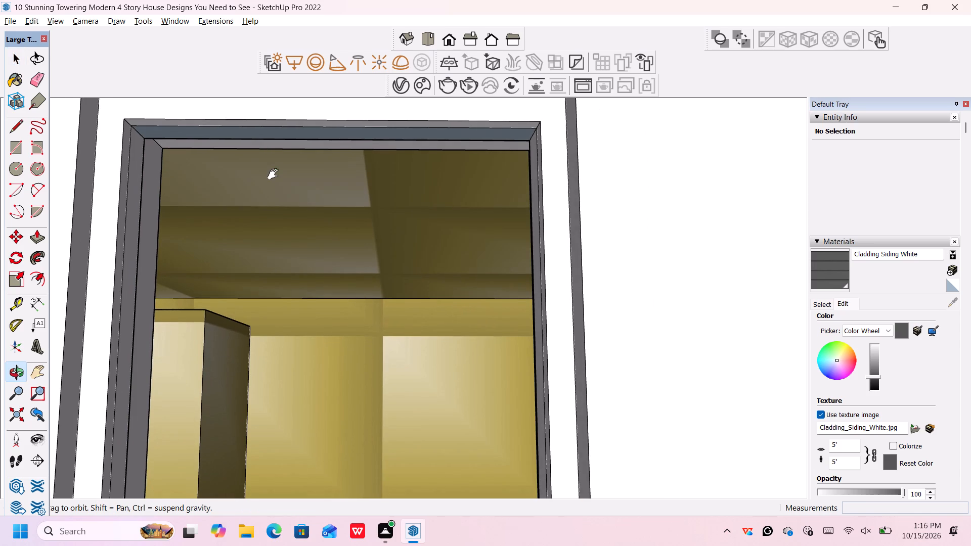
{"action": "middle_click_drag", "start_coordinate": [275, 174], "coordinate": [274, 188]}
{"action": "scroll", "coordinate": [308, 177], "scroll_direction": "up", "scroll_amount": 1}
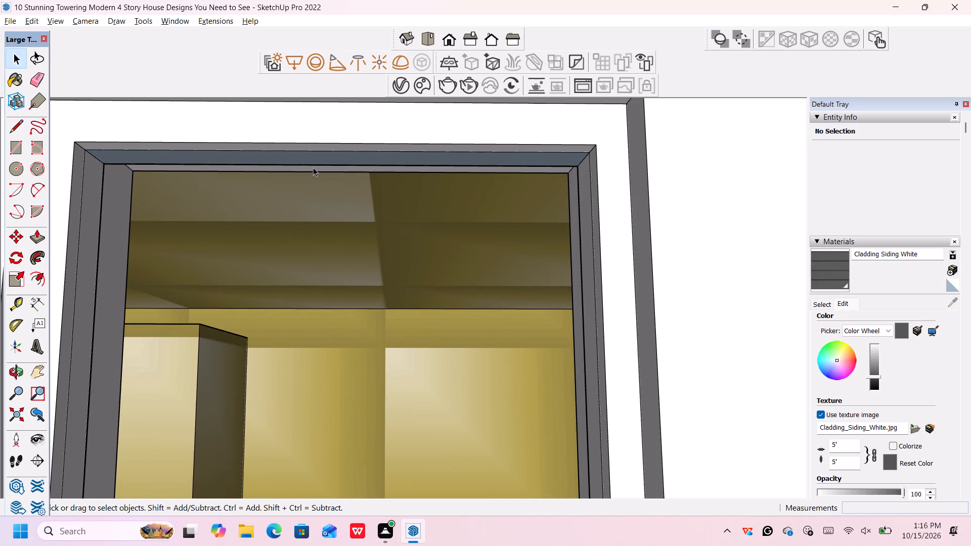
{"action": "key", "text": "p"}
{"action": "left_click", "coordinate": [322, 157]}
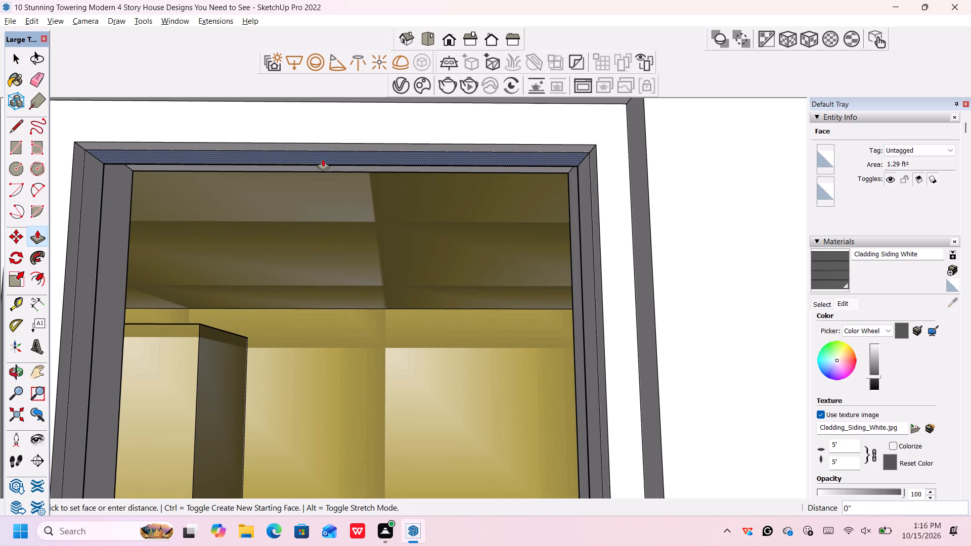
{"action": "left_click", "coordinate": [358, 150]}
{"action": "scroll", "coordinate": [355, 152], "scroll_direction": "up", "scroll_amount": 3}
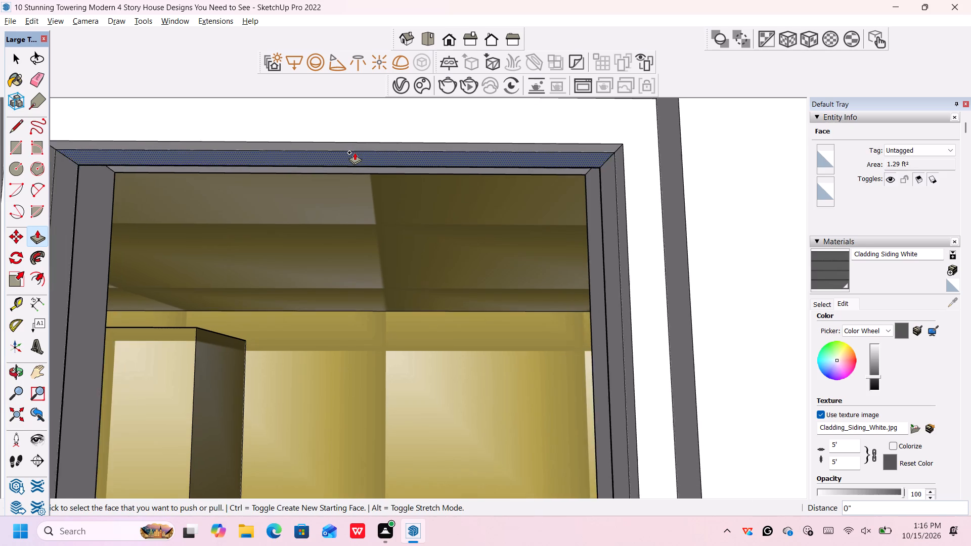
{"action": "scroll", "coordinate": [355, 152], "scroll_direction": "up", "scroll_amount": 3}
{"action": "left_click", "coordinate": [355, 153]}
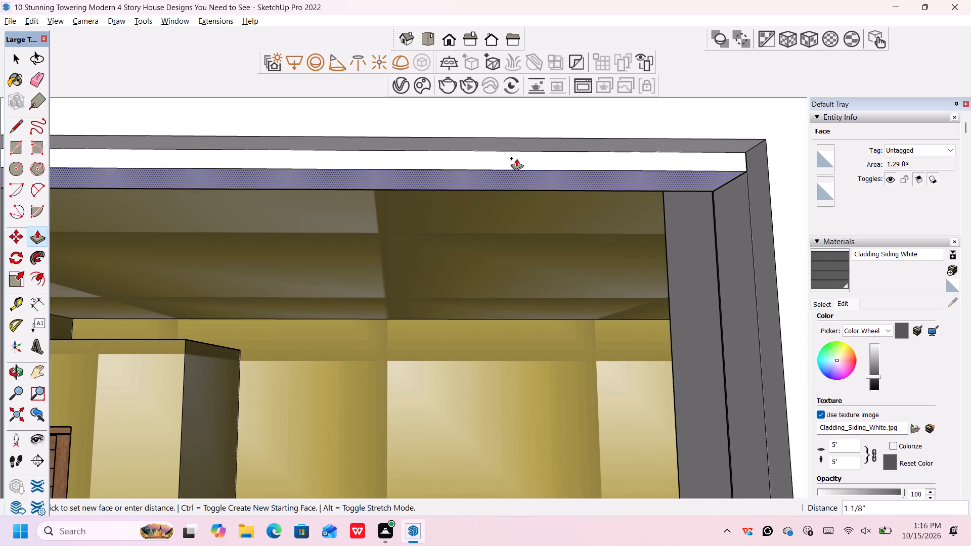
{"action": "left_click", "coordinate": [580, 151]}
{"action": "scroll", "coordinate": [579, 155], "scroll_direction": "down", "scroll_amount": 4}
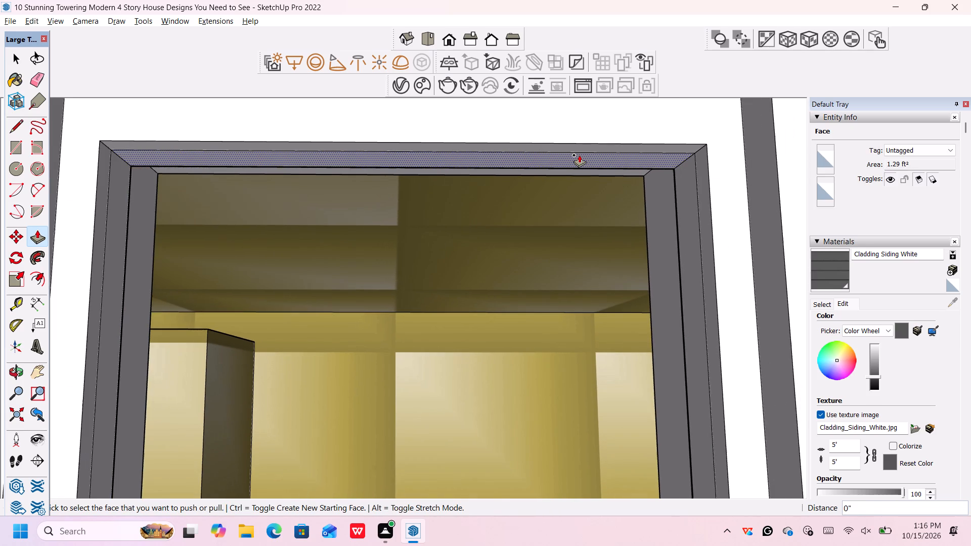
{"action": "scroll", "coordinate": [579, 155], "scroll_direction": "down", "scroll_amount": 2}
{"action": "key", "text": "space"}
Draw a 9' by 4' rectangle across the doorway opening, from the inner frame's upper corner to its diagonally opposite lower corner.
{"action": "scroll", "coordinate": [493, 172], "scroll_direction": "down", "scroll_amount": 3}
{"action": "scroll", "coordinate": [493, 172], "scroll_direction": "up", "scroll_amount": 2}
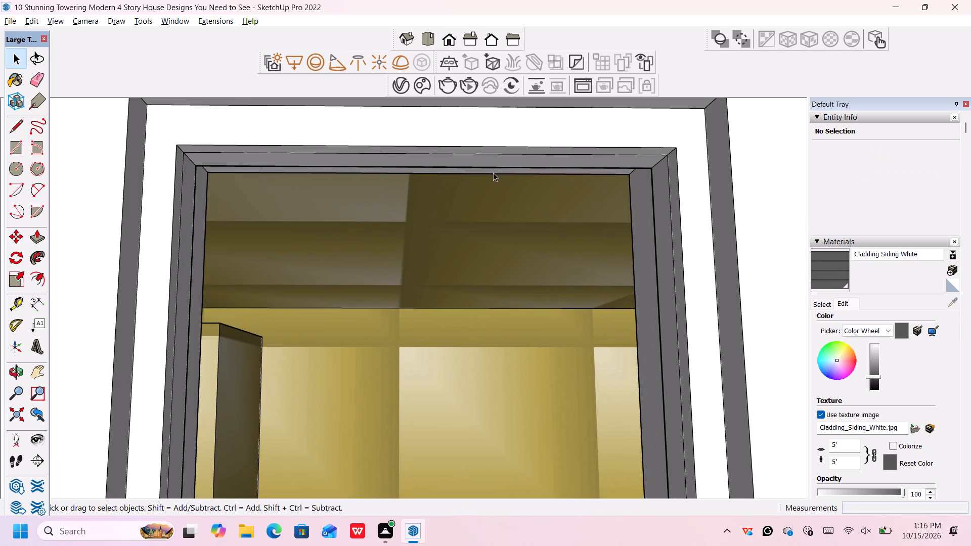
{"action": "key", "text": "r"}
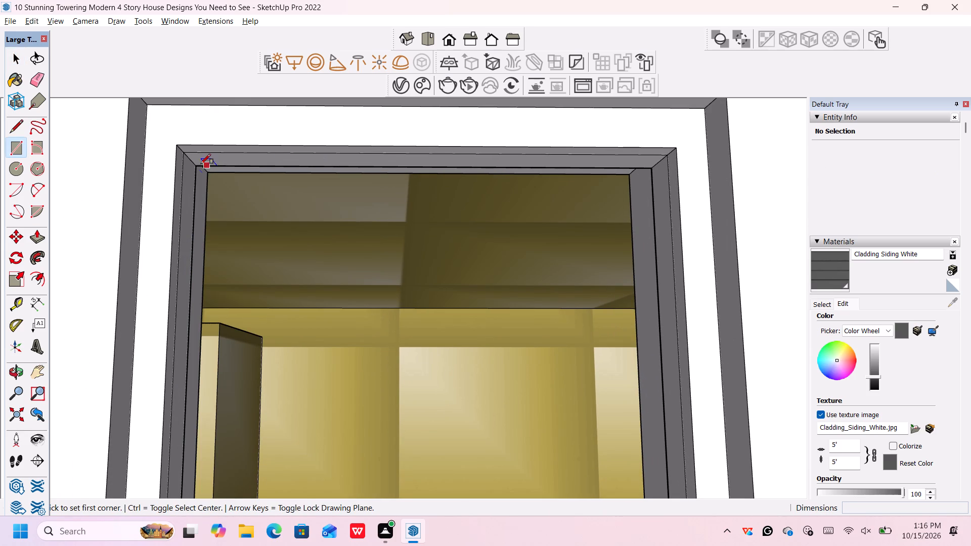
{"action": "left_click", "coordinate": [186, 156]}
{"action": "scroll", "coordinate": [188, 157], "scroll_direction": "down", "scroll_amount": 8}
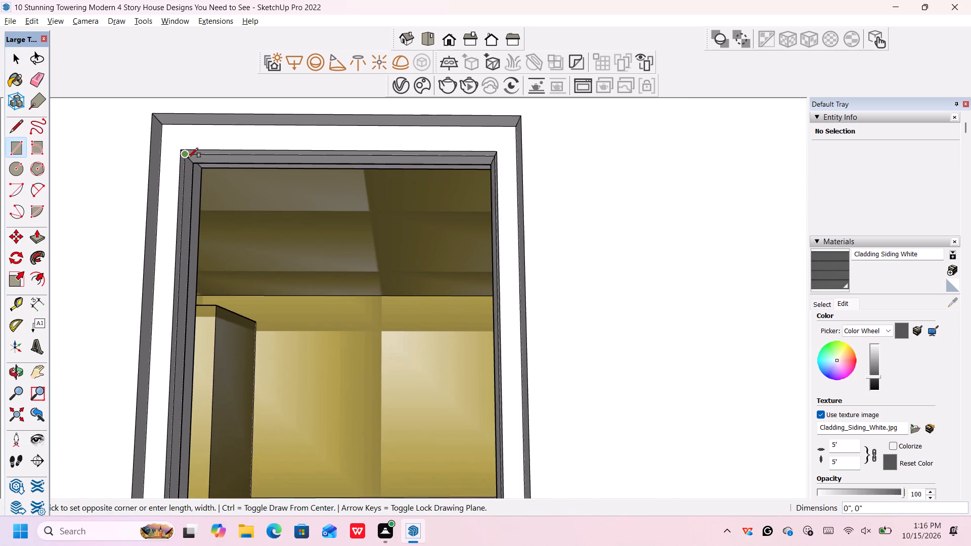
{"action": "scroll", "coordinate": [188, 158], "scroll_direction": "down", "scroll_amount": 14}
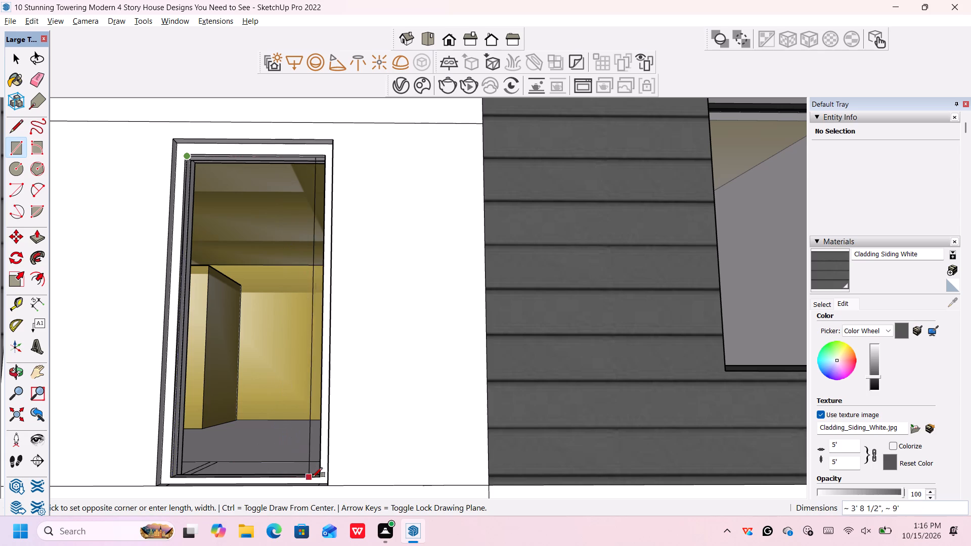
{"action": "scroll", "coordinate": [315, 477], "scroll_direction": "up", "scroll_amount": 4}
{"action": "middle_click_drag", "start_coordinate": [319, 472], "coordinate": [335, 496]}
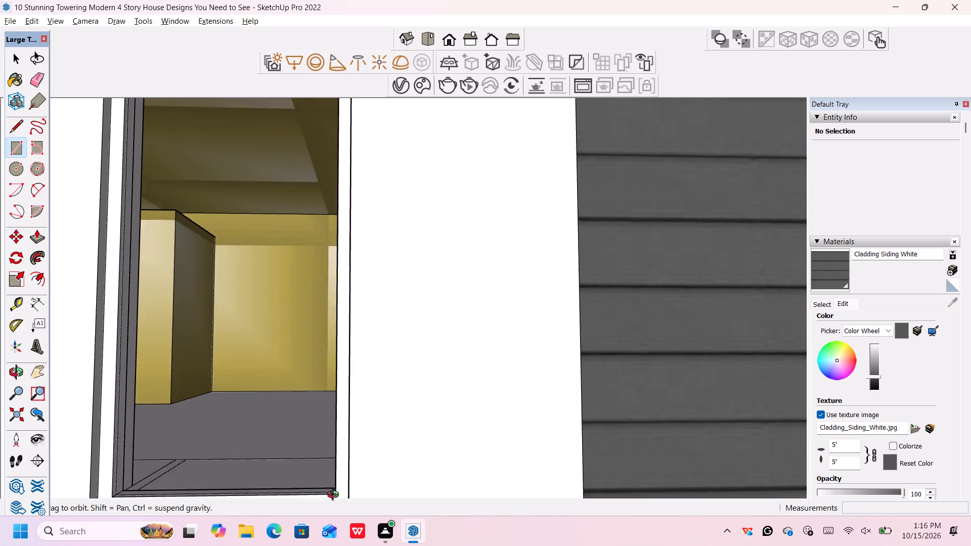
{"action": "middle_click_drag", "start_coordinate": [335, 496], "coordinate": [356, 517]}
{"action": "scroll", "coordinate": [367, 498], "scroll_direction": "down", "scroll_amount": 9}
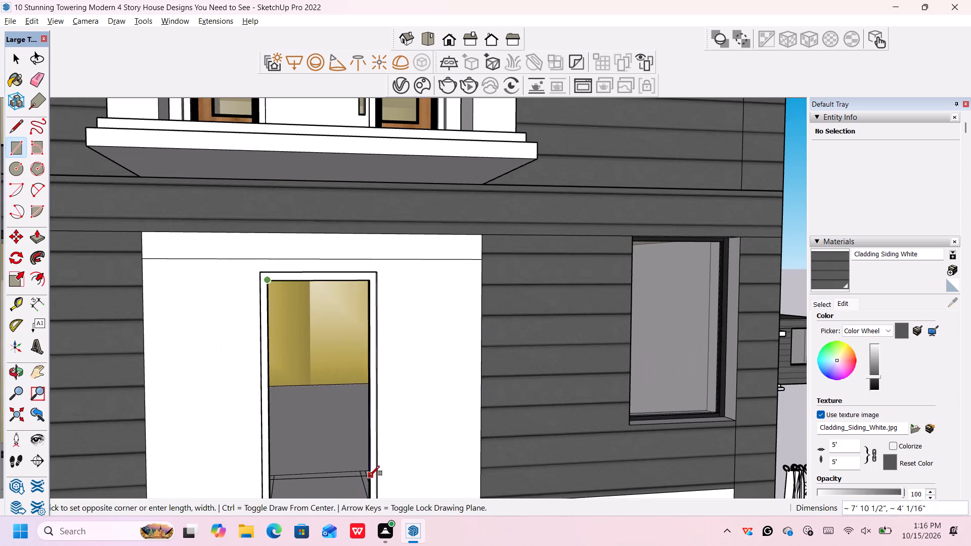
{"action": "scroll", "coordinate": [370, 476], "scroll_direction": "down", "scroll_amount": 4}
{"action": "middle_click_drag", "start_coordinate": [370, 476], "coordinate": [384, 360], "text": "shift"}
{"action": "scroll", "coordinate": [375, 371], "scroll_direction": "up", "scroll_amount": 6}
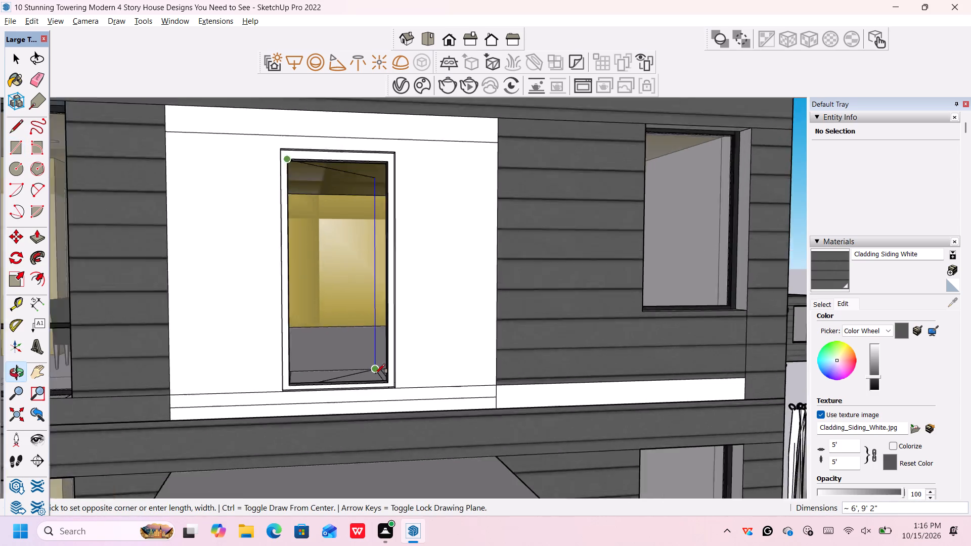
{"action": "scroll", "coordinate": [375, 373], "scroll_direction": "up", "scroll_amount": 5}
{"action": "middle_click_drag", "start_coordinate": [380, 388], "coordinate": [403, 416]}
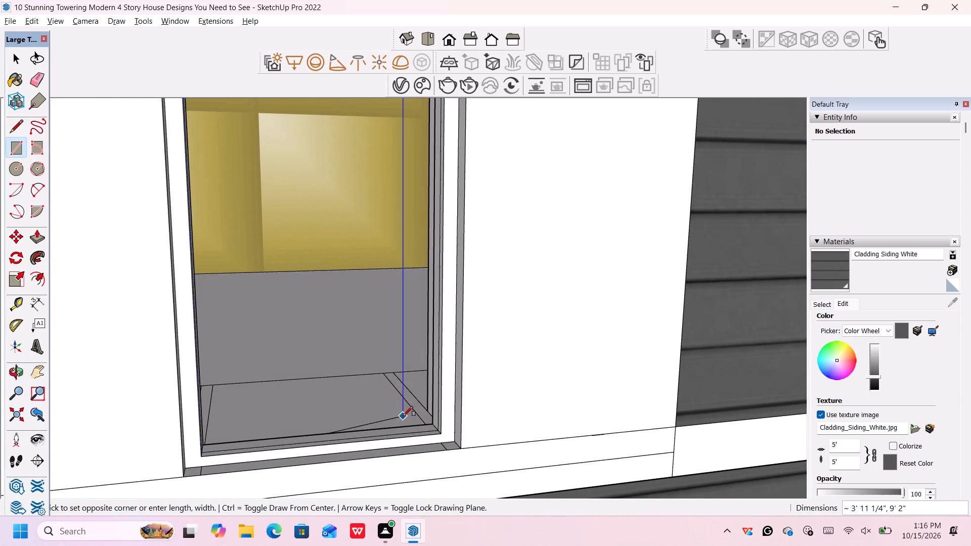
{"action": "left_click", "coordinate": [439, 430]}
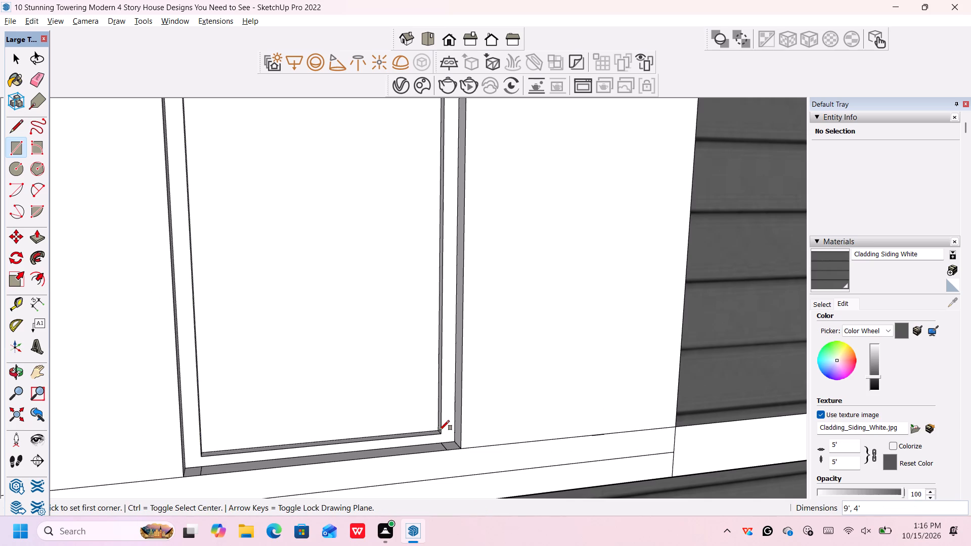
{"action": "key", "text": "space"}
Paint the new rectangular face in the doorway with Translucent Glass Blue from the Glass and Mirrors materials.
{"action": "left_click", "coordinate": [409, 365]}
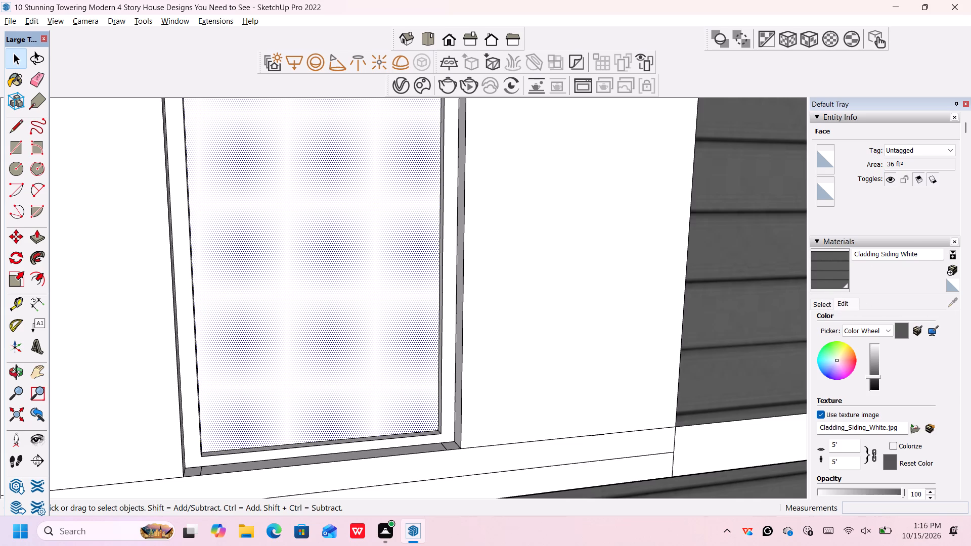
{"action": "left_click", "coordinate": [928, 254]}
{"action": "left_click", "coordinate": [818, 302]}
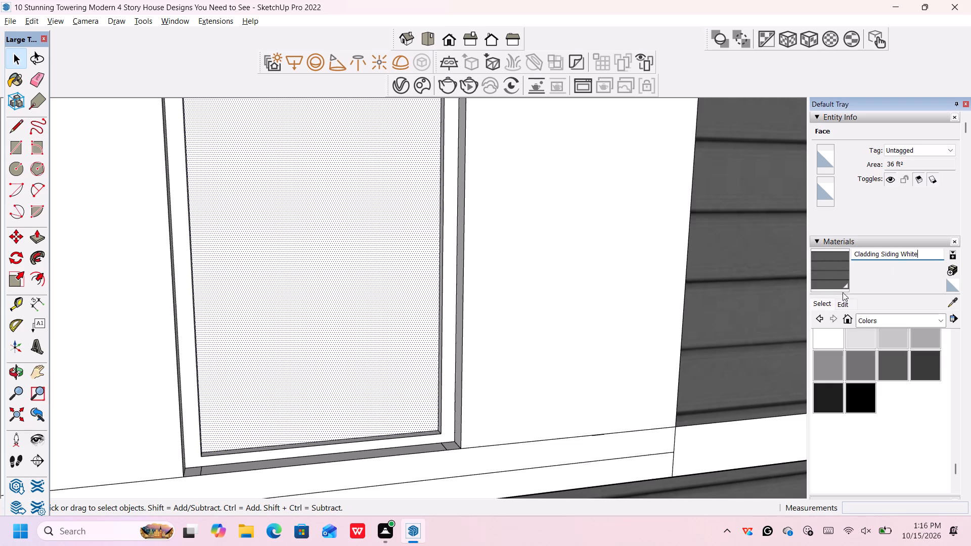
{"action": "left_click", "coordinate": [928, 317]}
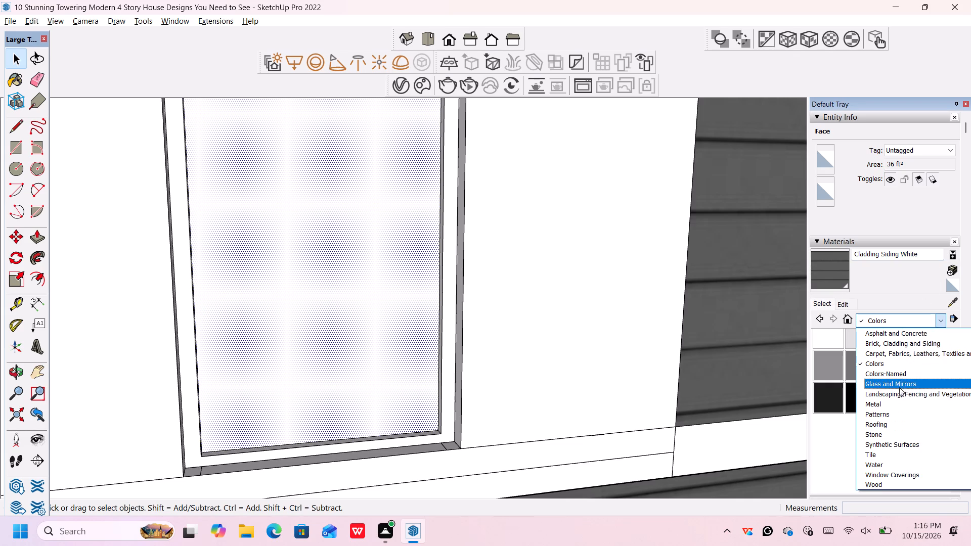
{"action": "left_click", "coordinate": [921, 384]}
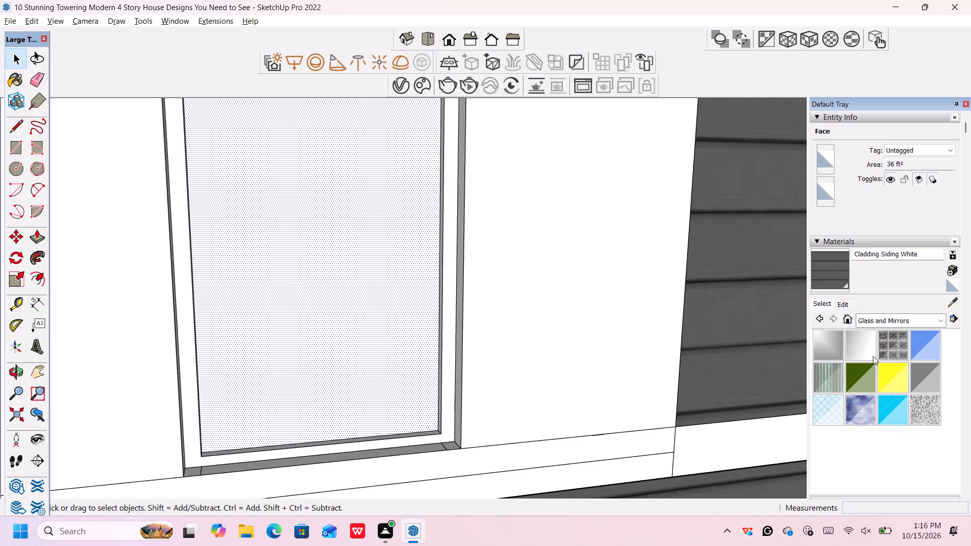
{"action": "left_click", "coordinate": [931, 350]}
{"action": "left_click", "coordinate": [350, 376]}
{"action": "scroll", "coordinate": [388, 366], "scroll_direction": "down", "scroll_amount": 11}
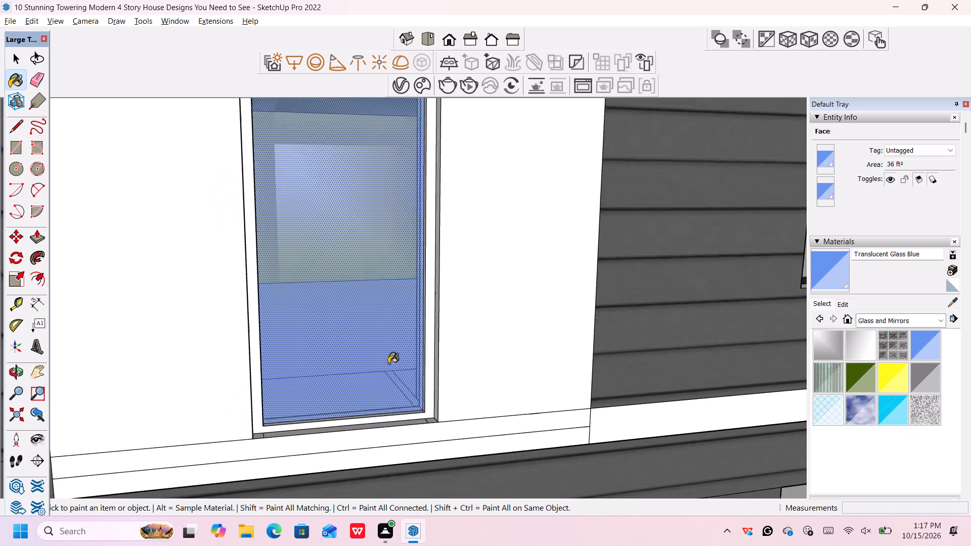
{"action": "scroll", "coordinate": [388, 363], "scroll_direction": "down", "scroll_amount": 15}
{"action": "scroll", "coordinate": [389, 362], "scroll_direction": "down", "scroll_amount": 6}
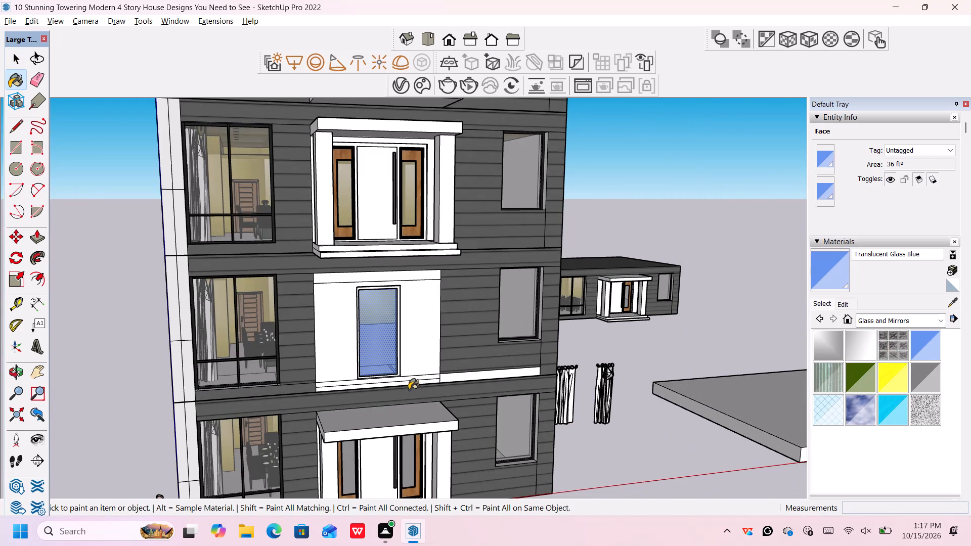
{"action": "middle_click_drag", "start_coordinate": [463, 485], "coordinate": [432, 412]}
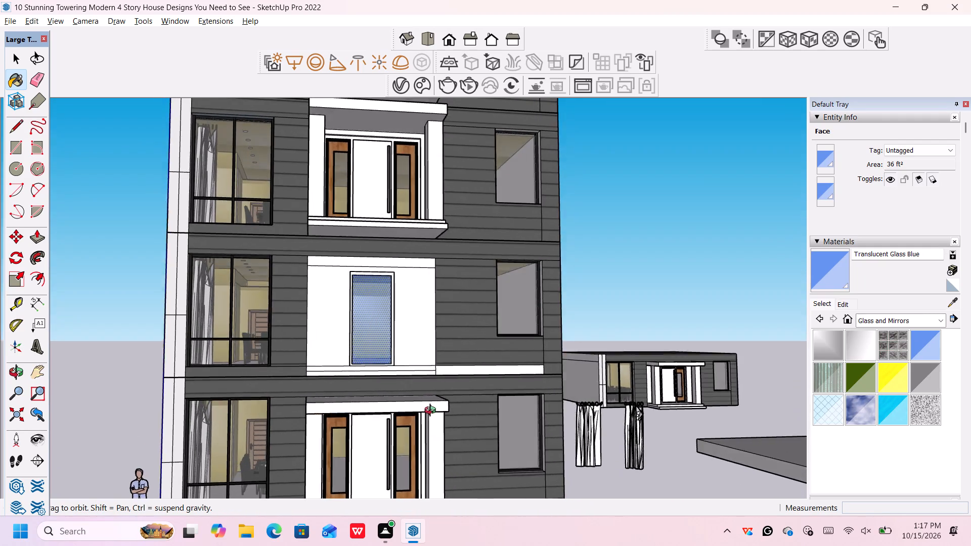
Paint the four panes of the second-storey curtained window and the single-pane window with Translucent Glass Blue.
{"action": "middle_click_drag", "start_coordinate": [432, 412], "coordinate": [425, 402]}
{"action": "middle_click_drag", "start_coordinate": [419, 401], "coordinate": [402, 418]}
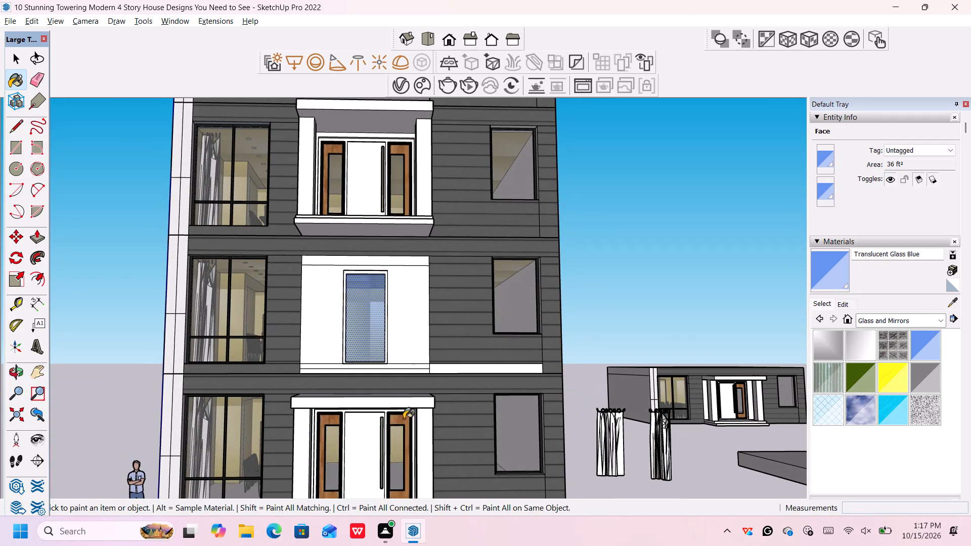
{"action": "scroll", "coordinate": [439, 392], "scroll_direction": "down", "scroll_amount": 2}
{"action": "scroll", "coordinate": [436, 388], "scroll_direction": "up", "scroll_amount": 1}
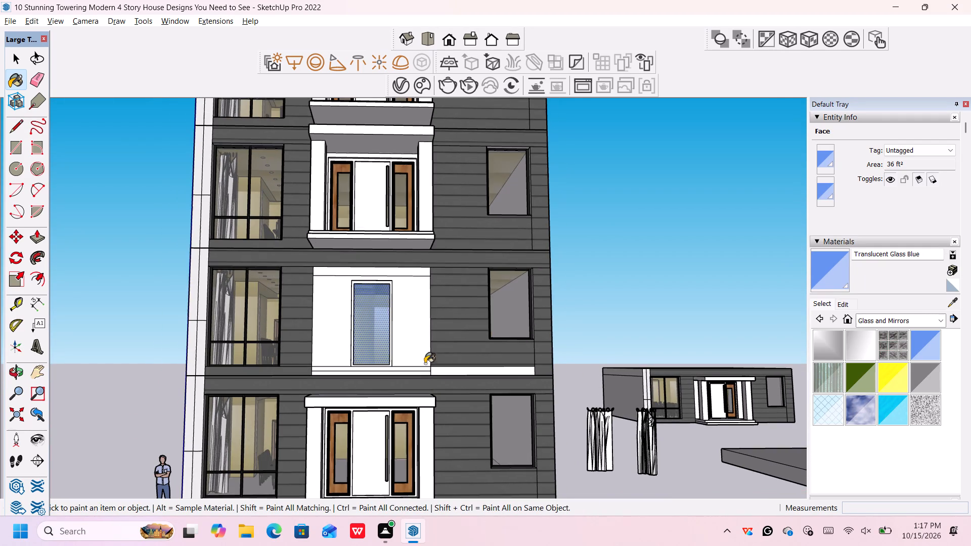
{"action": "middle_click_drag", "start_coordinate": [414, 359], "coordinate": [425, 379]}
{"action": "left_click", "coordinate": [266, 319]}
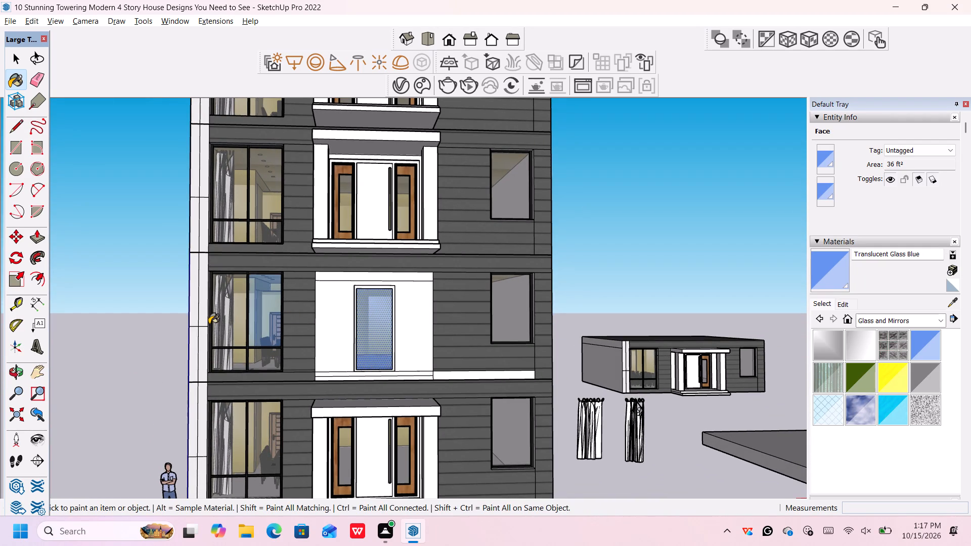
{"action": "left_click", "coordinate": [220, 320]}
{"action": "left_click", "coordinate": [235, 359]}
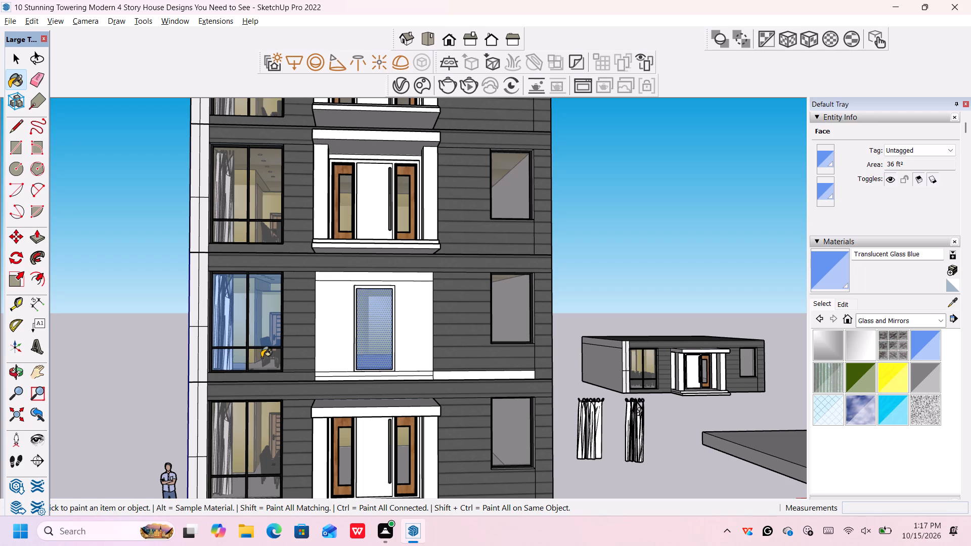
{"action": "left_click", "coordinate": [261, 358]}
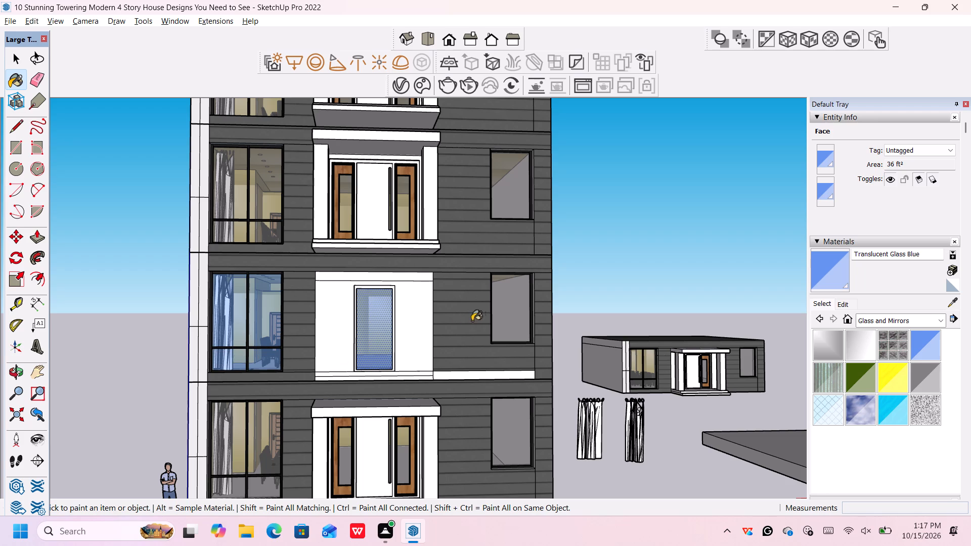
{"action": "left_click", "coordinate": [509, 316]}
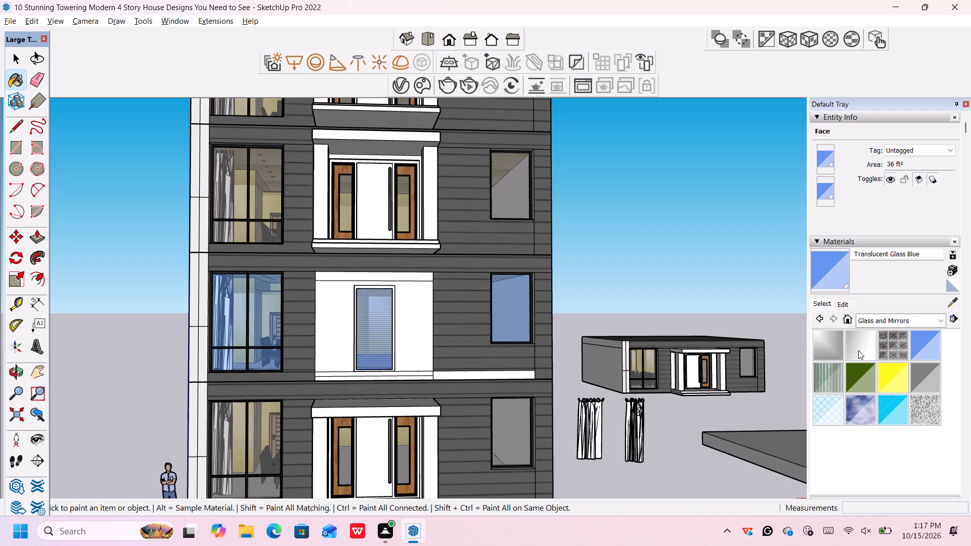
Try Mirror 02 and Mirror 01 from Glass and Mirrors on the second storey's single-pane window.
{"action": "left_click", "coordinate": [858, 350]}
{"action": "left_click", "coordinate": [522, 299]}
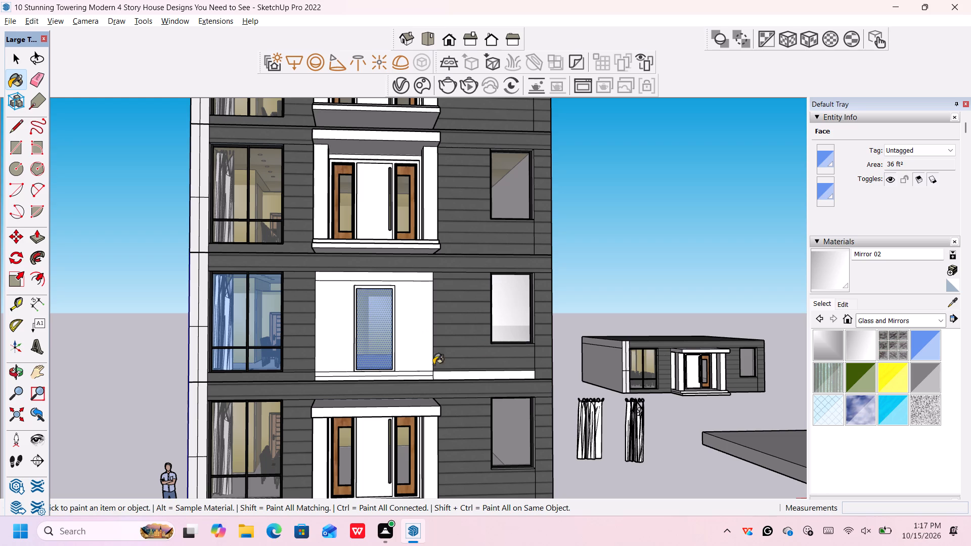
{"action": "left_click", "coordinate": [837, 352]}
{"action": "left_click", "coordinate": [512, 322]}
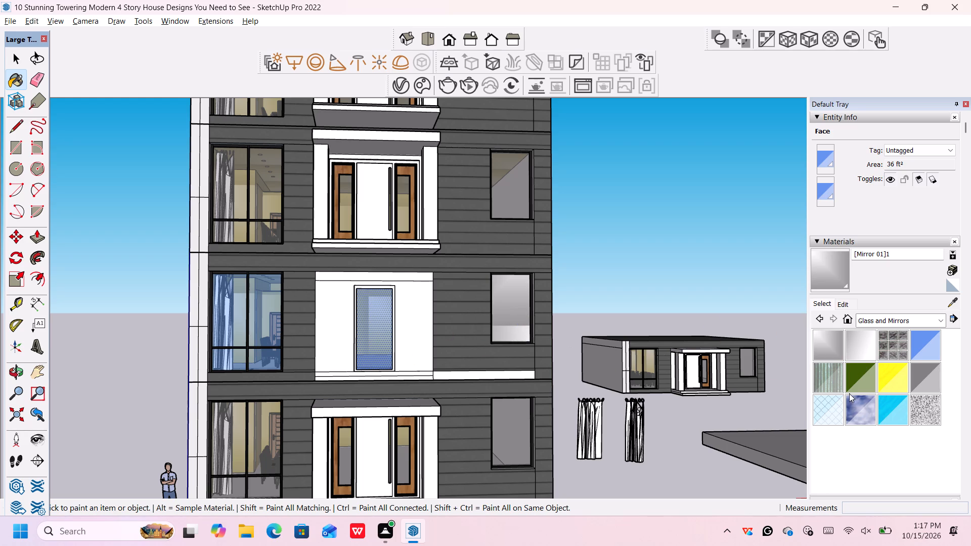
Paint the second storey's single-pane window, the curtained window's four panes and the doorway glass with Translucent Glass Safety.
{"action": "left_click", "coordinate": [828, 410]}
{"action": "left_click", "coordinate": [516, 305]}
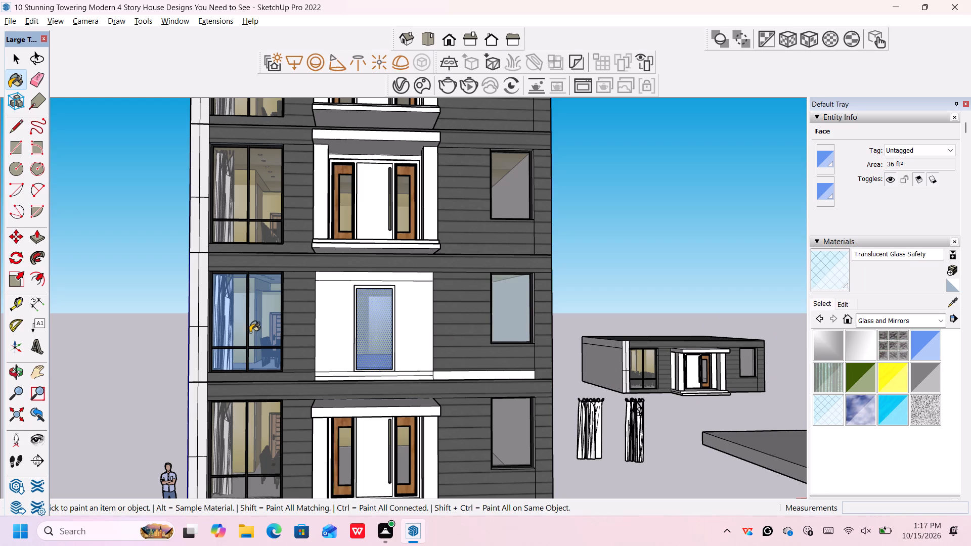
{"action": "left_click", "coordinate": [263, 315]}
{"action": "left_click", "coordinate": [238, 315]}
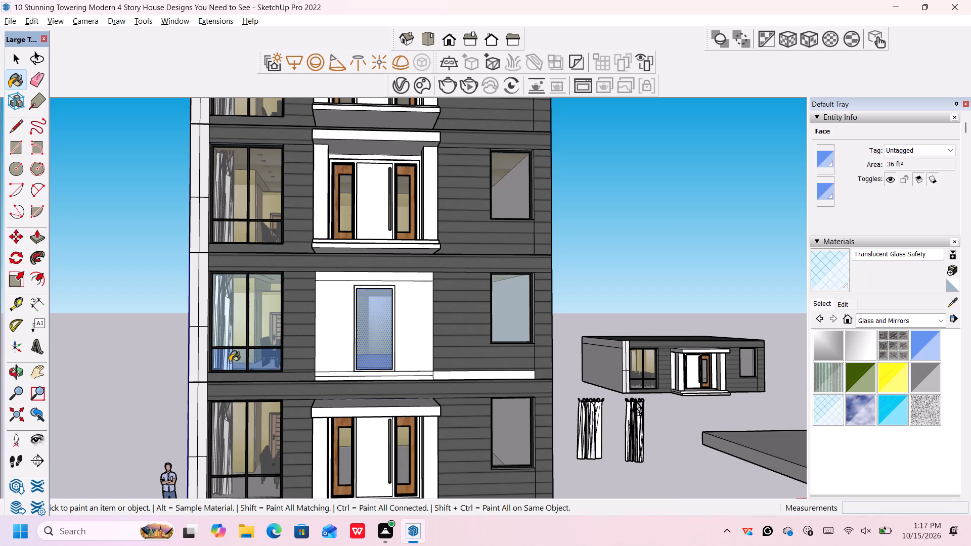
{"action": "left_click", "coordinate": [230, 362]}
{"action": "left_click", "coordinate": [256, 361]}
{"action": "left_click", "coordinate": [378, 319]}
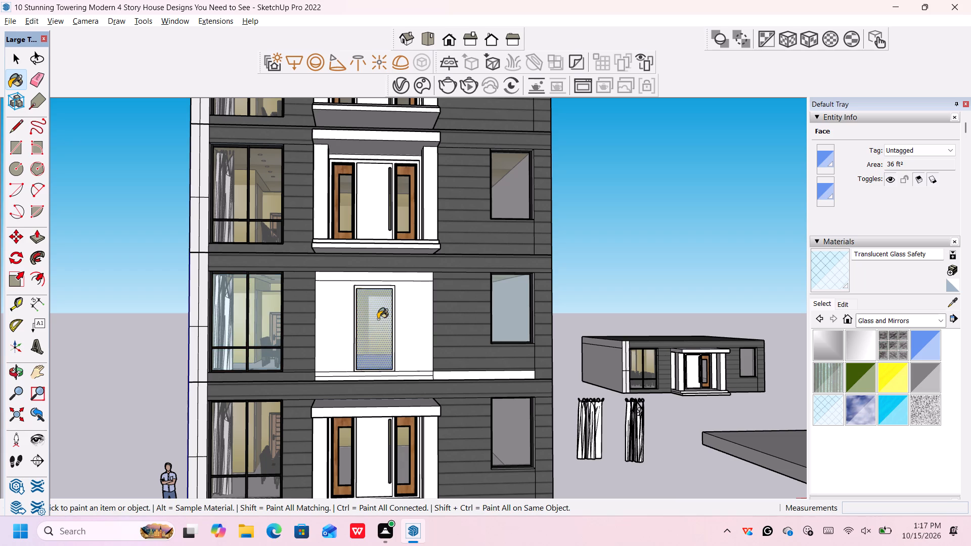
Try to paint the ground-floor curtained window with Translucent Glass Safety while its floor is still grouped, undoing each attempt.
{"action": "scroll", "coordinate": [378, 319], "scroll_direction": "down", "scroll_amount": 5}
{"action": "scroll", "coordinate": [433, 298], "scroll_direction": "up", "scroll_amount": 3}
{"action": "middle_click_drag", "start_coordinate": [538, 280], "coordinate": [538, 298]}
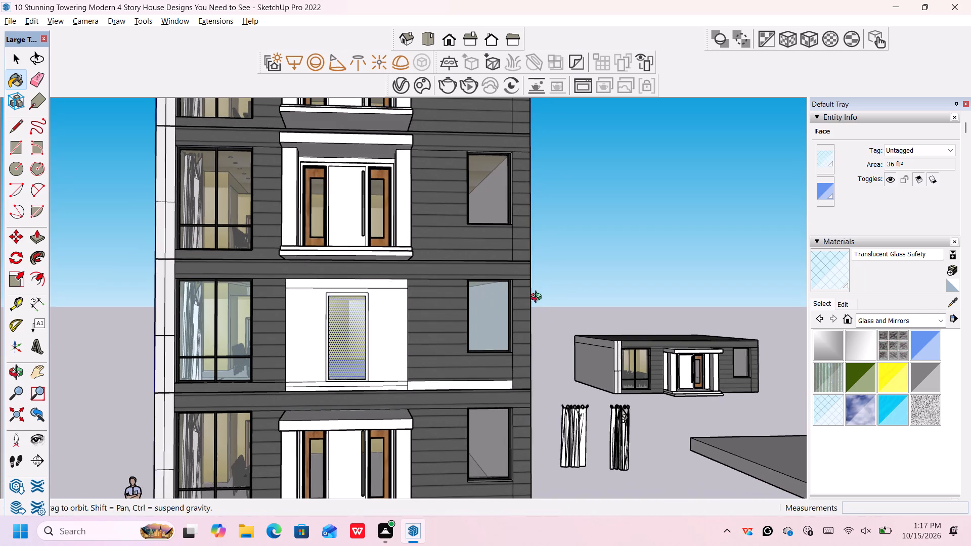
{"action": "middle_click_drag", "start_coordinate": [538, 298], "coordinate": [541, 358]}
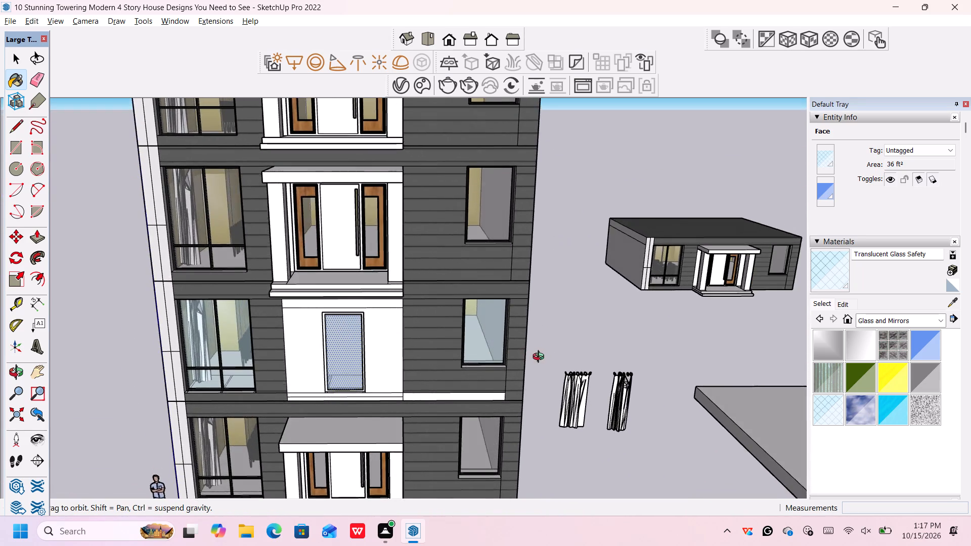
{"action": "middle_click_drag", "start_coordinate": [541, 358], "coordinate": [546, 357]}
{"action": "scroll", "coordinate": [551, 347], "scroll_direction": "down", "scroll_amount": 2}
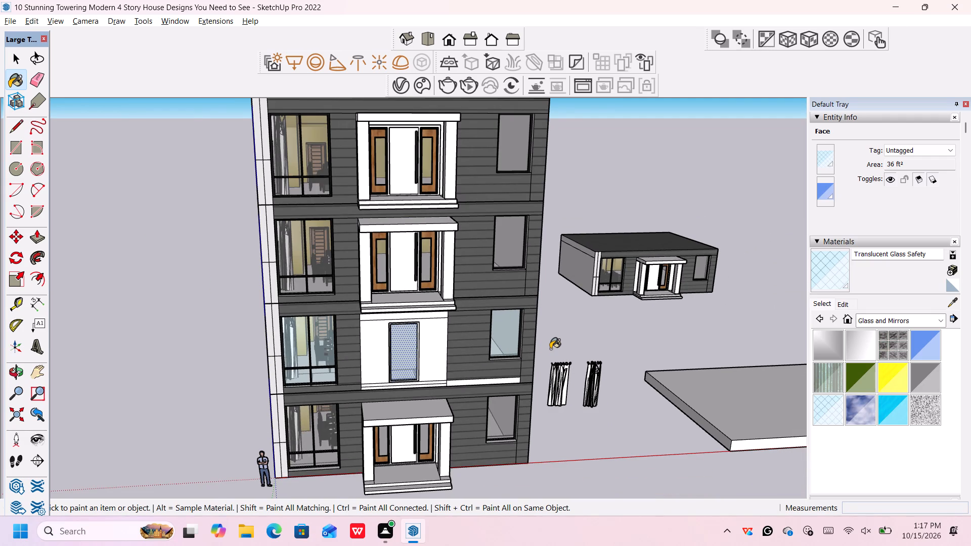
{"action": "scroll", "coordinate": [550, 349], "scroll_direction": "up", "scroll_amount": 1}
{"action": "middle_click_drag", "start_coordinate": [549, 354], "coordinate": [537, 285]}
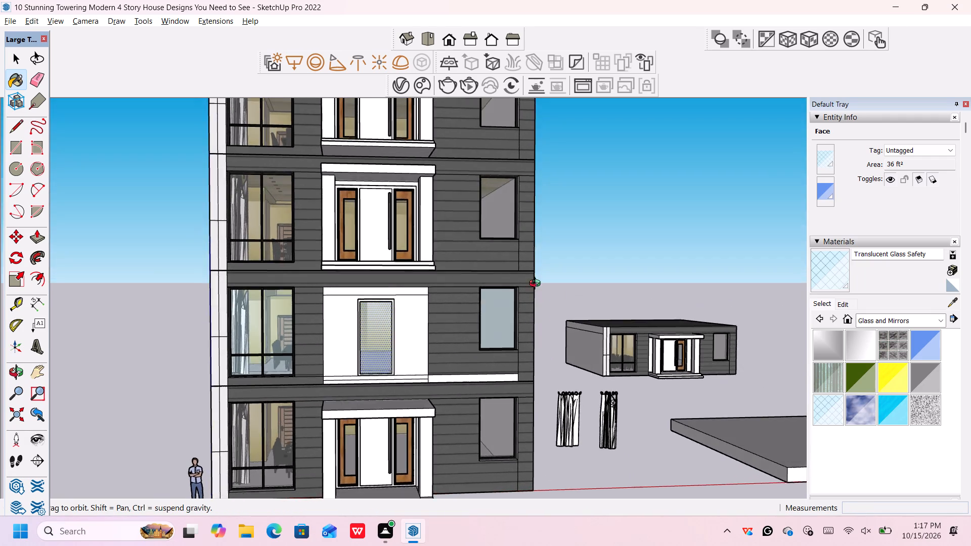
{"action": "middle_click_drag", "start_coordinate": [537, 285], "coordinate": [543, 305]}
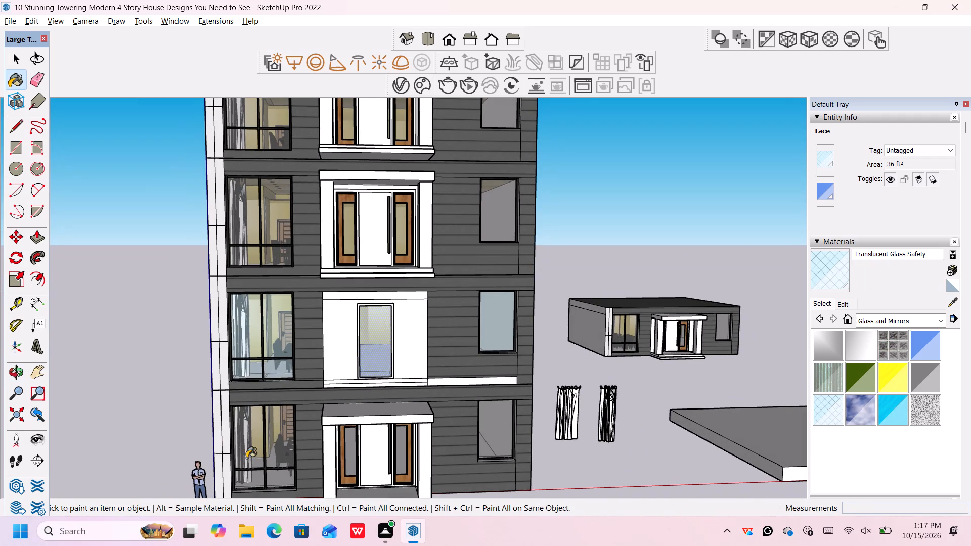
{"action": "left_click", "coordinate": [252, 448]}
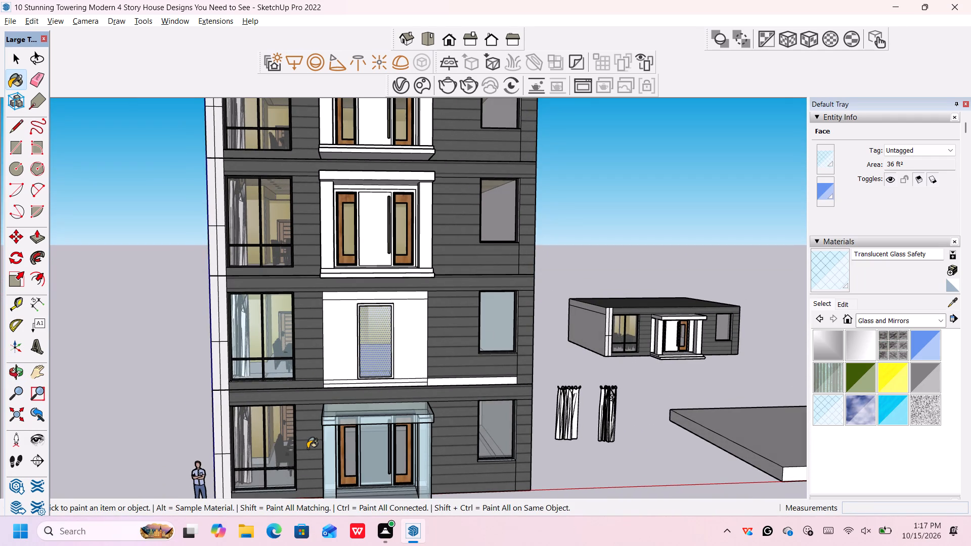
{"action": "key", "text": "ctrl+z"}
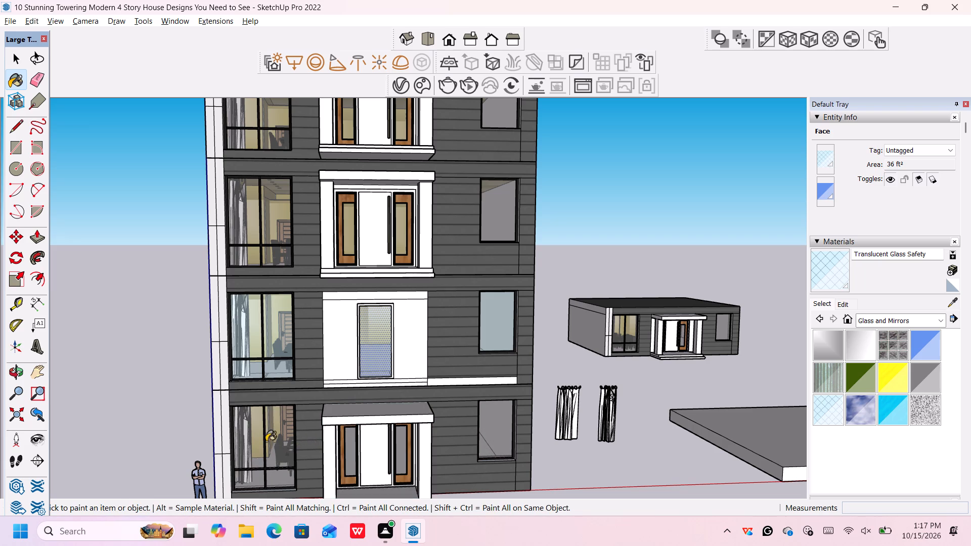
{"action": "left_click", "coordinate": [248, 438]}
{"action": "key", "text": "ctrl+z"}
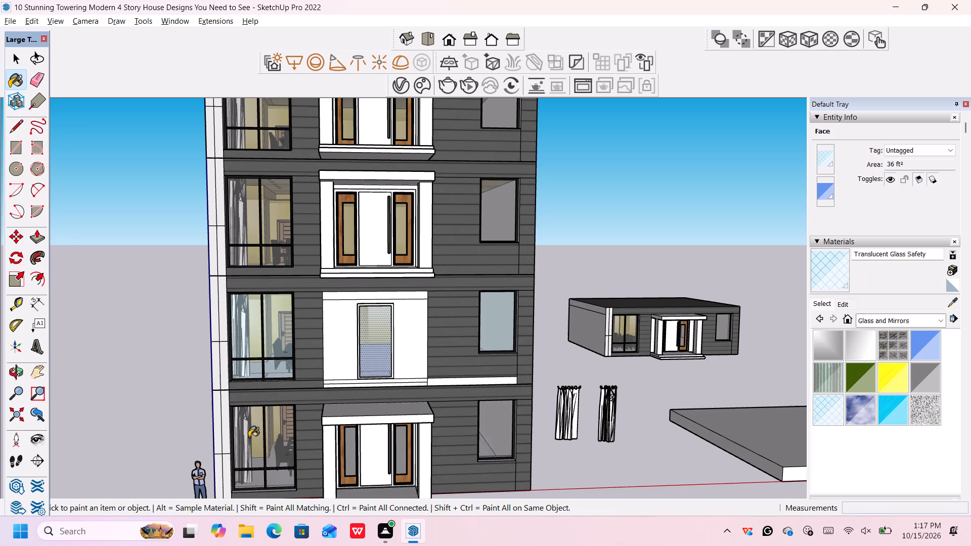
Explode the ground-floor group of the building and clear the selection.
{"action": "key", "text": "space"}
{"action": "scroll", "coordinate": [515, 402], "scroll_direction": "down", "scroll_amount": 3}
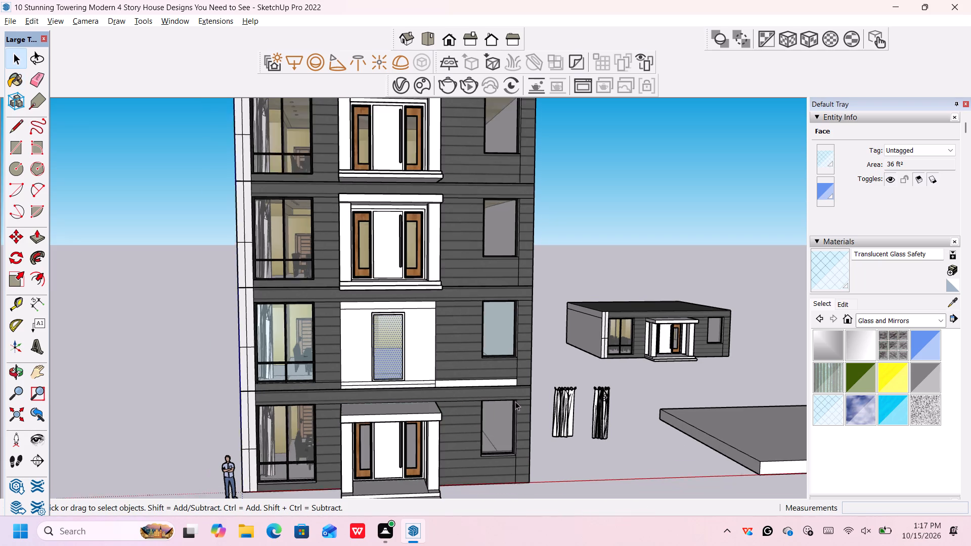
{"action": "left_click", "coordinate": [524, 420]}
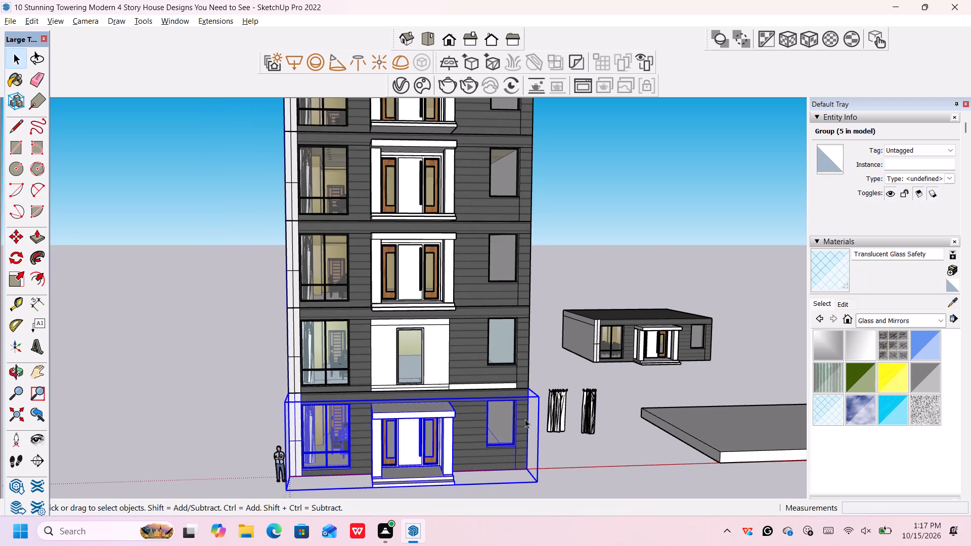
{"action": "right_click", "coordinate": [525, 419]}
{"action": "left_click", "coordinate": [575, 239]}
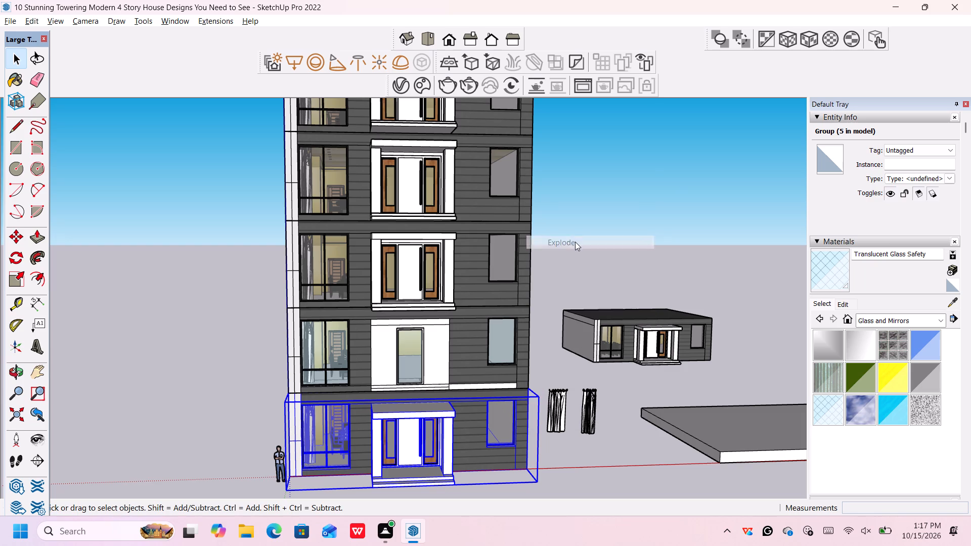
{"action": "left_click", "coordinate": [559, 459]}
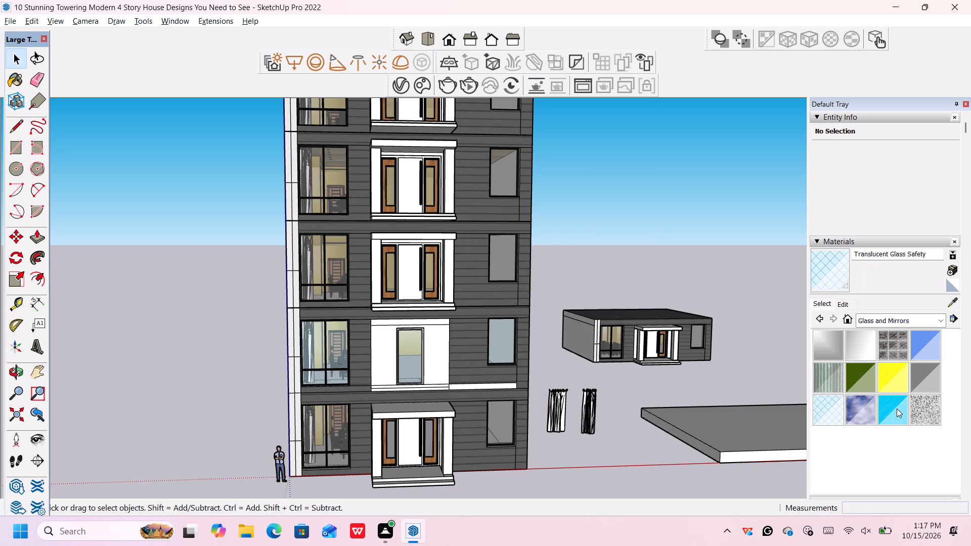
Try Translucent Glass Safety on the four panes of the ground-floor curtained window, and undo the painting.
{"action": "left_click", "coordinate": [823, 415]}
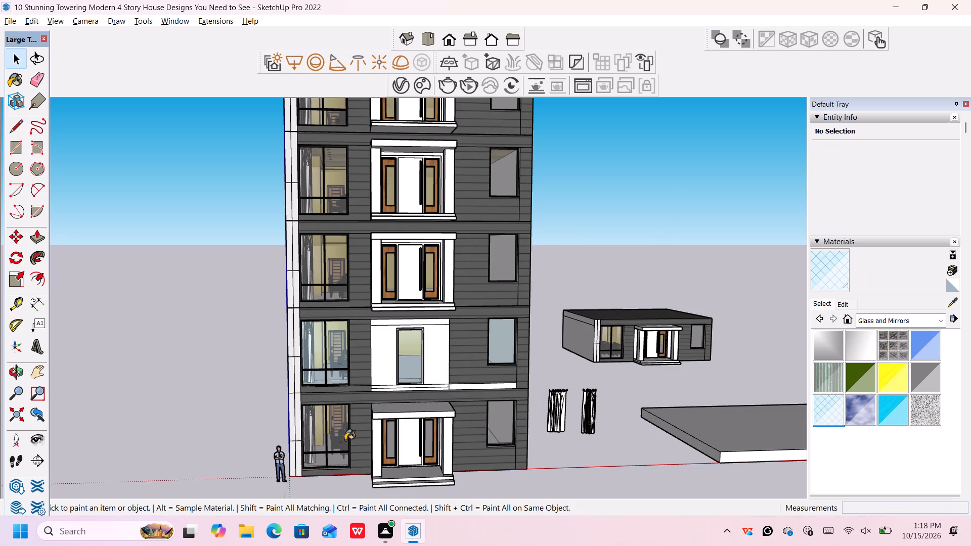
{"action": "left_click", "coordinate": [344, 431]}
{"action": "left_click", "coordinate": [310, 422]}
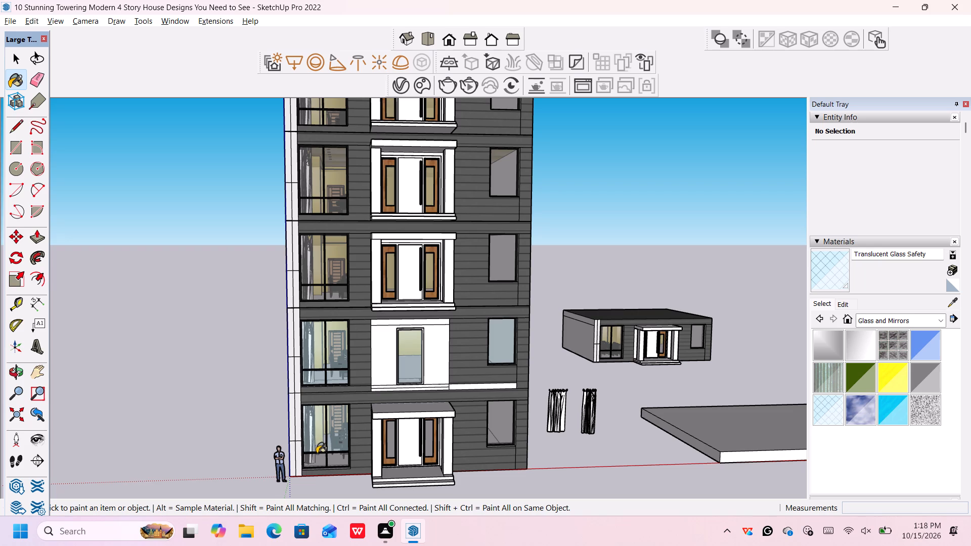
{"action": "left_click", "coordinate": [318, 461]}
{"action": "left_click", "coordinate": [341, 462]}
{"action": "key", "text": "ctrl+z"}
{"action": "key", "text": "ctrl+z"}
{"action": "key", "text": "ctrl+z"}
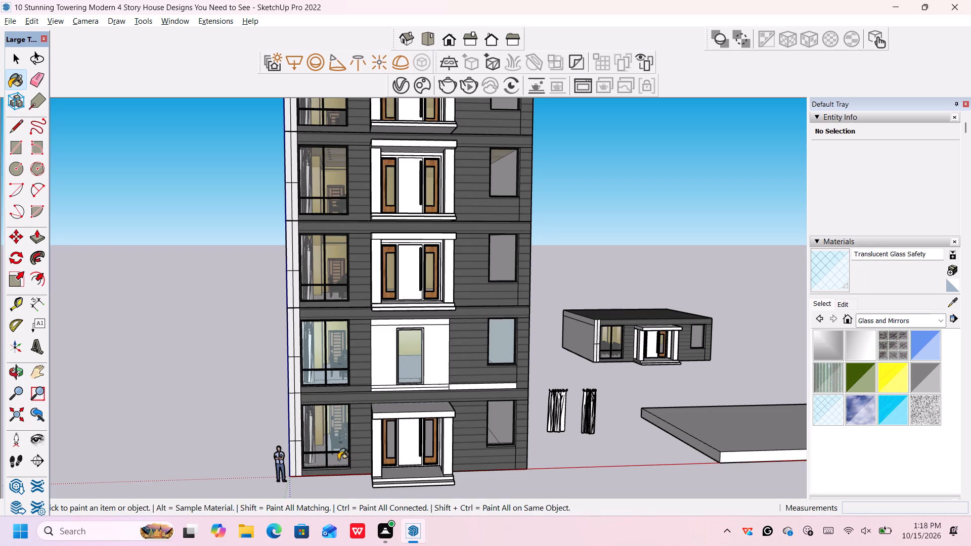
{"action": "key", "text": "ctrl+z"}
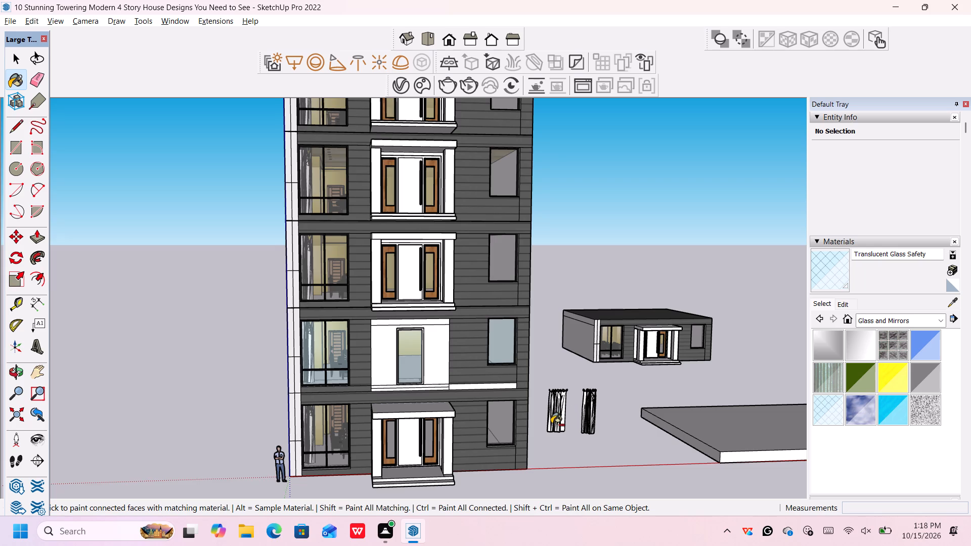
Paint the front frame of the second storey's central glazed opening with Color M08 from the Colors collection.
{"action": "scroll", "coordinate": [553, 424], "scroll_direction": "up", "scroll_amount": 1}
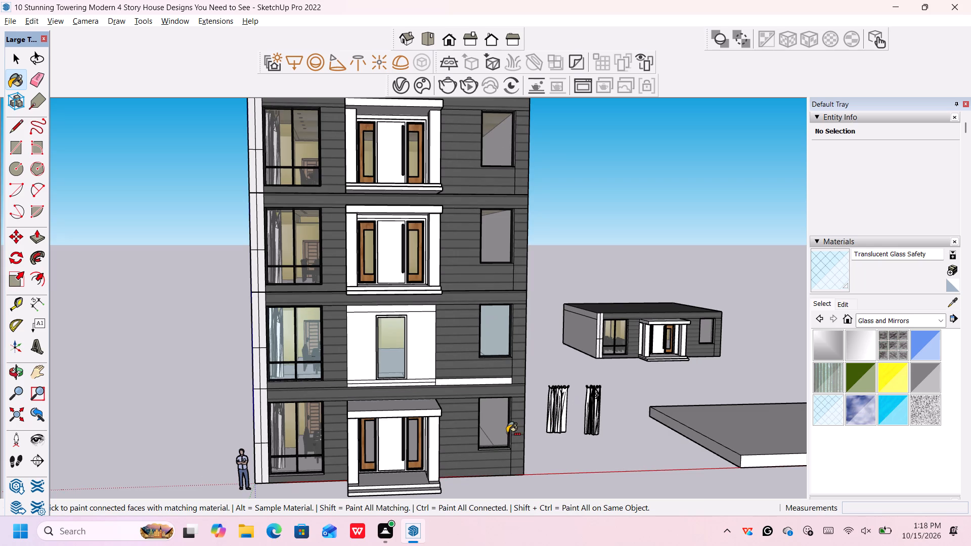
{"action": "key", "text": "space"}
{"action": "scroll", "coordinate": [516, 418], "scroll_direction": "down", "scroll_amount": 2}
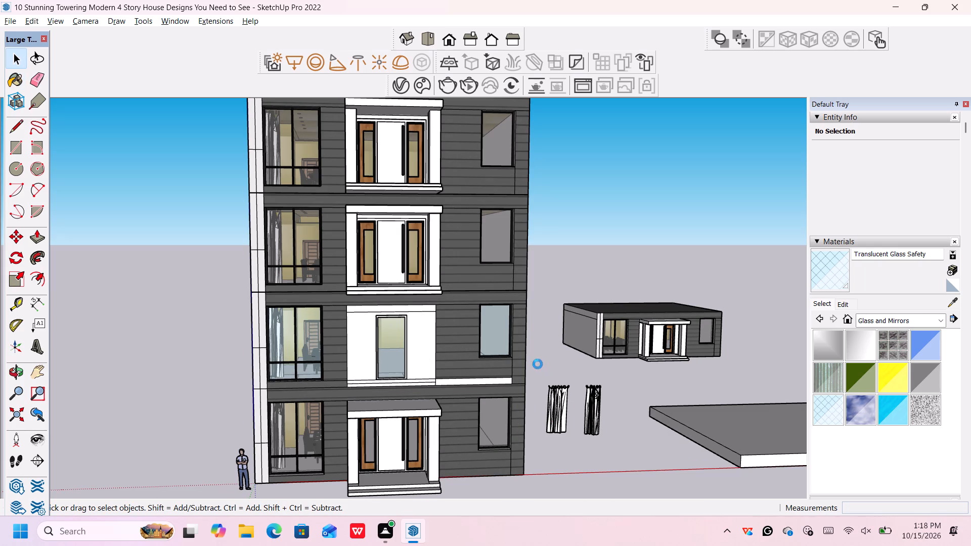
{"action": "scroll", "coordinate": [405, 336], "scroll_direction": "up", "scroll_amount": 9}
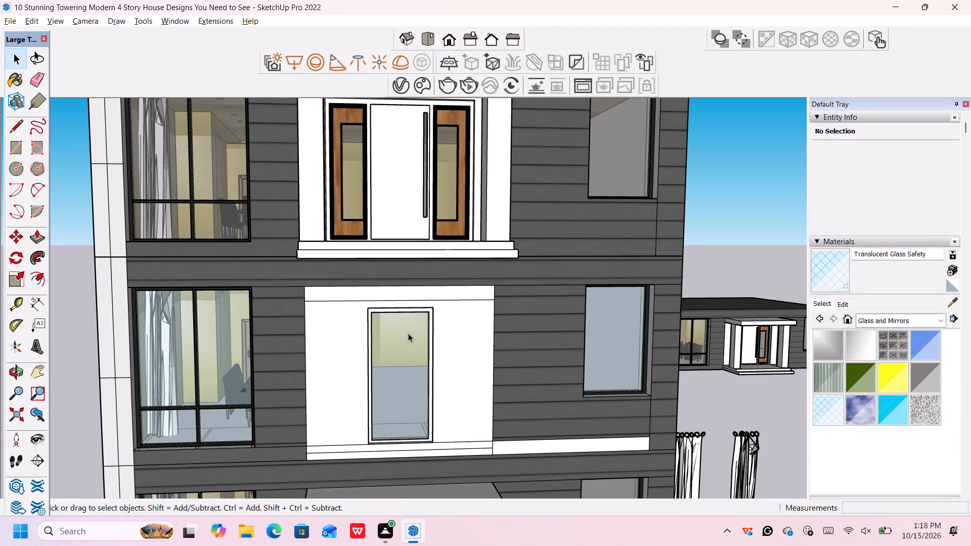
{"action": "left_click", "coordinate": [896, 320]}
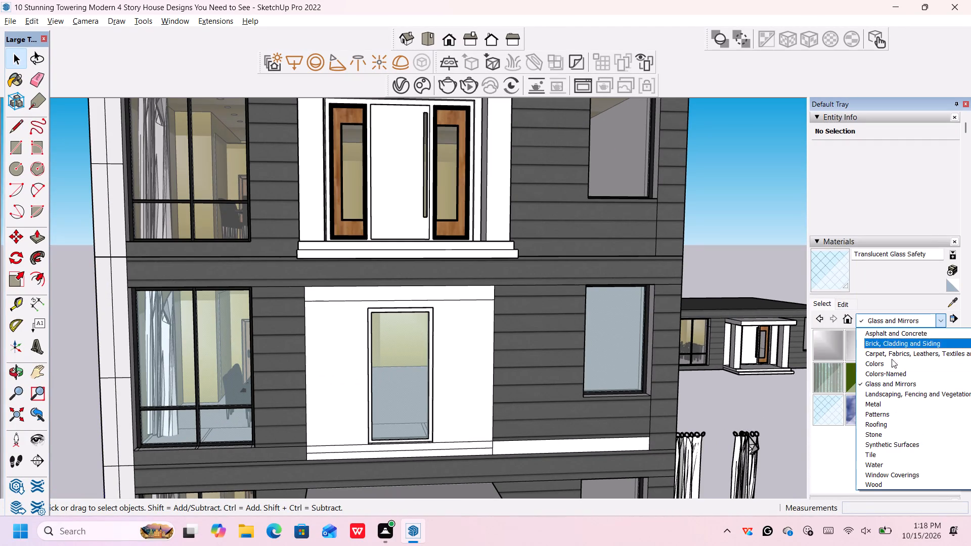
{"action": "left_click", "coordinate": [889, 363]}
{"action": "scroll", "coordinate": [878, 360], "scroll_direction": "down", "scroll_amount": 6}
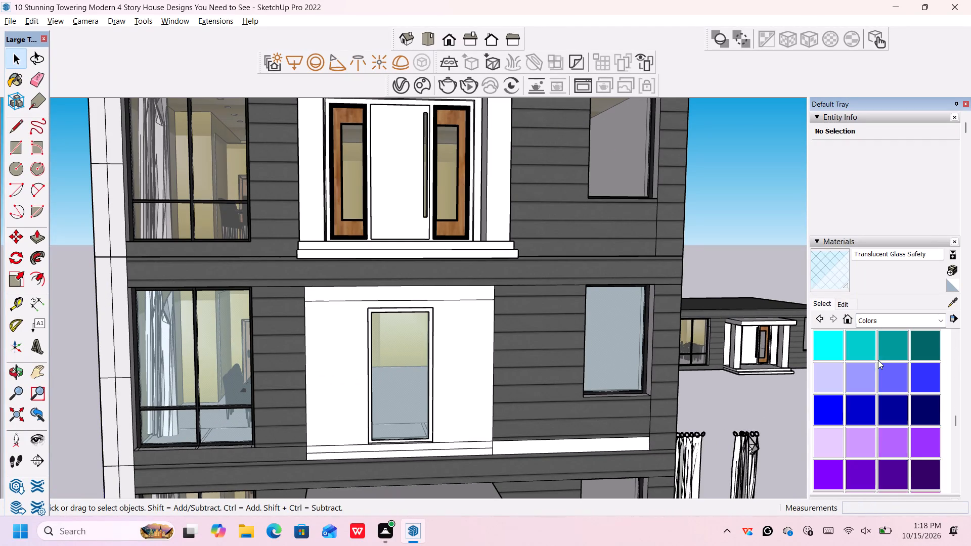
{"action": "scroll", "coordinate": [878, 360], "scroll_direction": "down", "scroll_amount": 10}
{"action": "left_click", "coordinate": [834, 294]}
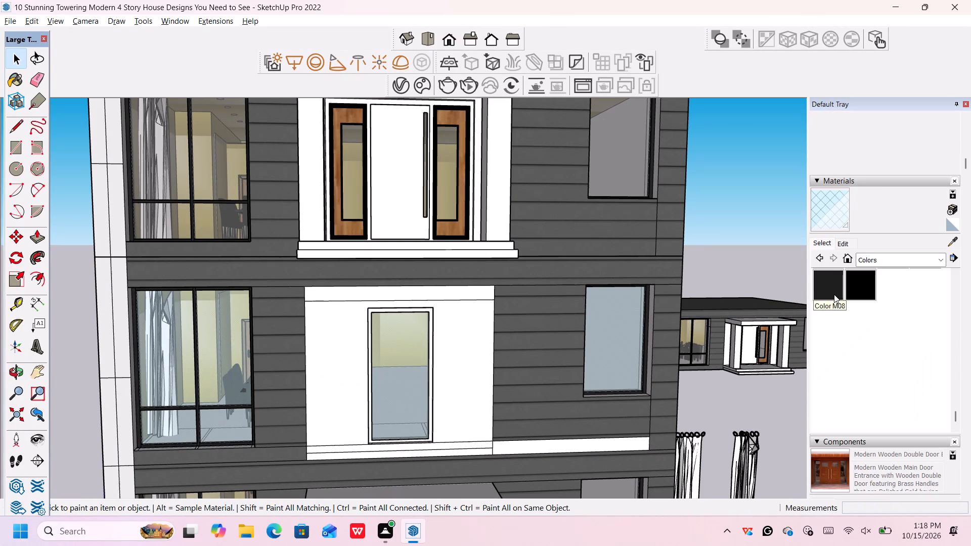
{"action": "scroll", "coordinate": [439, 311], "scroll_direction": "up", "scroll_amount": 5}
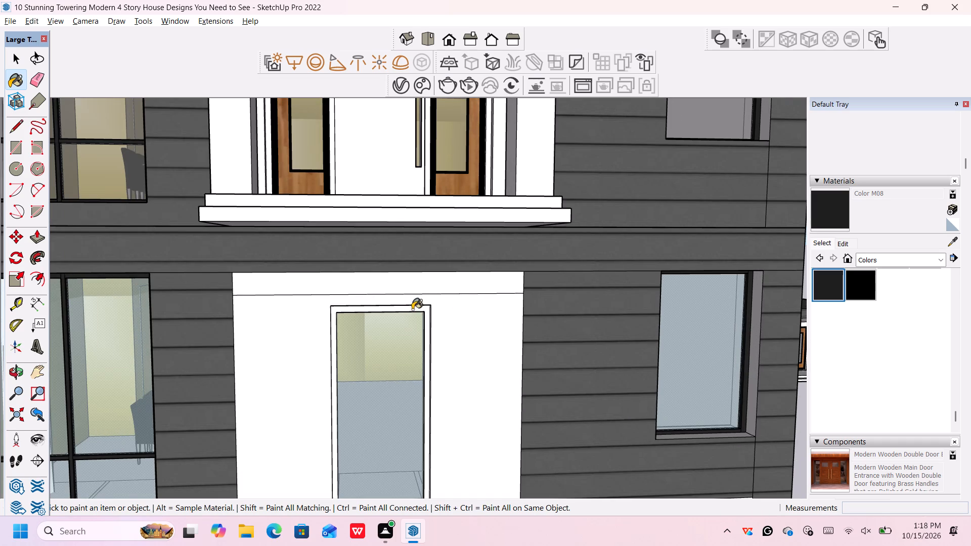
{"action": "left_click", "coordinate": [412, 309]}
Paint the bottom and both side inner edges of the glazed opening's frame with Color M08.
{"action": "scroll", "coordinate": [427, 332], "scroll_direction": "down", "scroll_amount": 6}
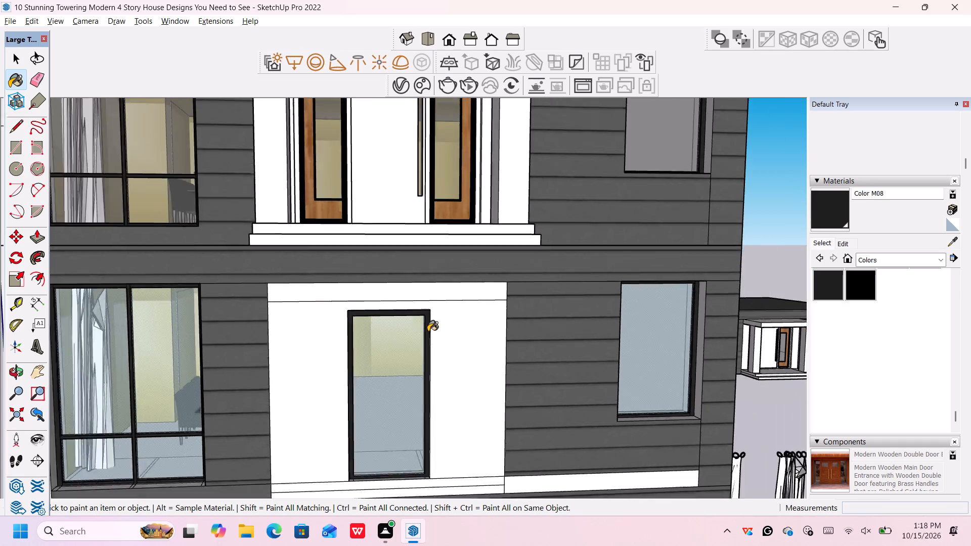
{"action": "scroll", "coordinate": [425, 449], "scroll_direction": "up", "scroll_amount": 11}
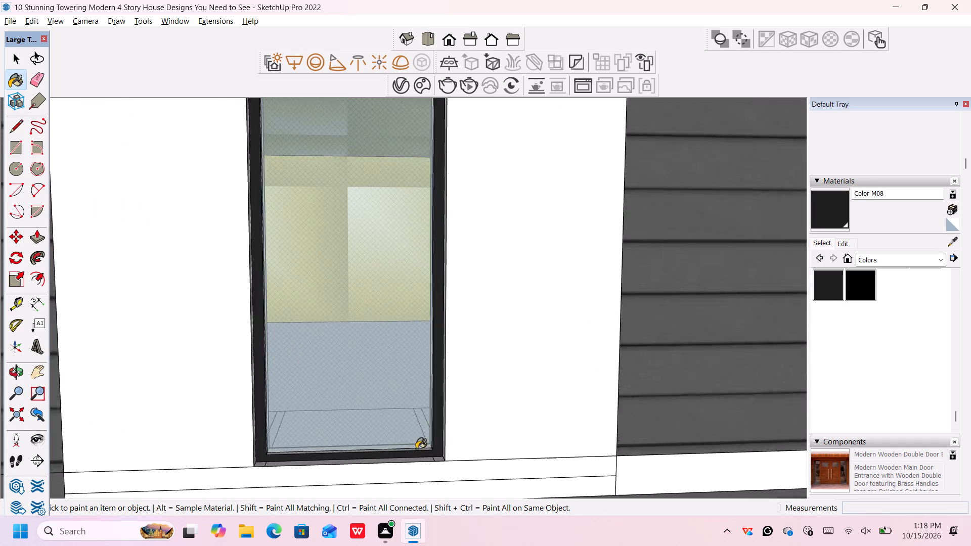
{"action": "scroll", "coordinate": [409, 447], "scroll_direction": "up", "scroll_amount": 9}
{"action": "left_click", "coordinate": [406, 451]}
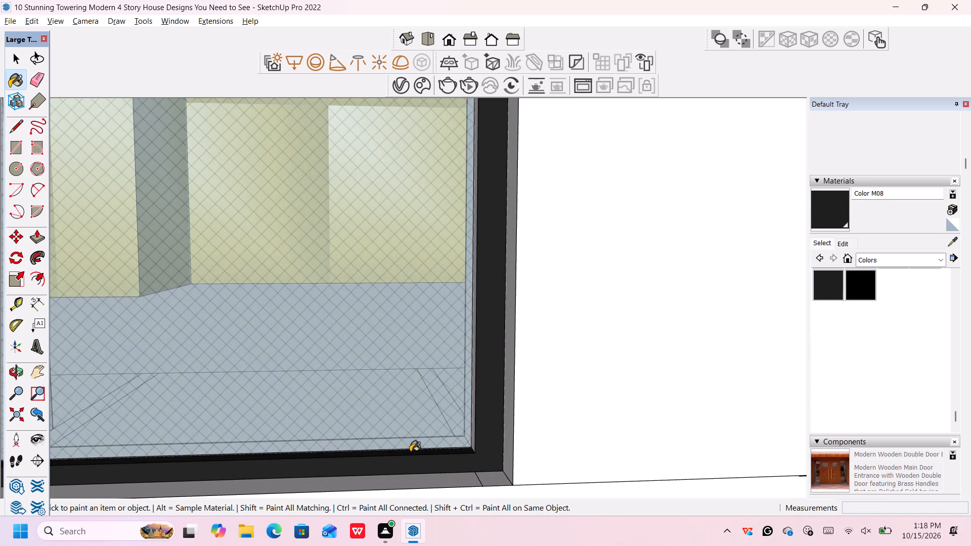
{"action": "left_click", "coordinate": [472, 427]}
{"action": "scroll", "coordinate": [472, 427], "scroll_direction": "down", "scroll_amount": 8}
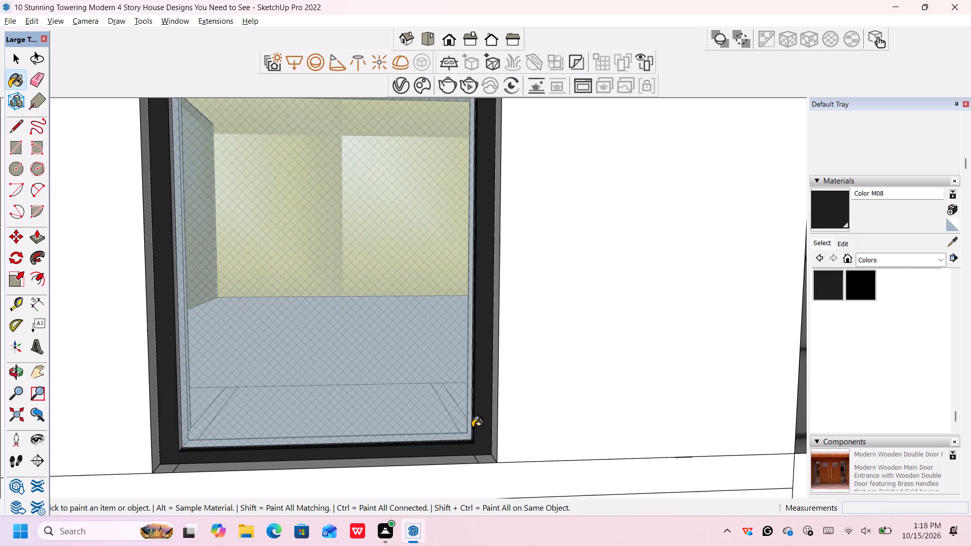
{"action": "scroll", "coordinate": [471, 429], "scroll_direction": "down", "scroll_amount": 3}
{"action": "scroll", "coordinate": [262, 393], "scroll_direction": "up", "scroll_amount": 11}
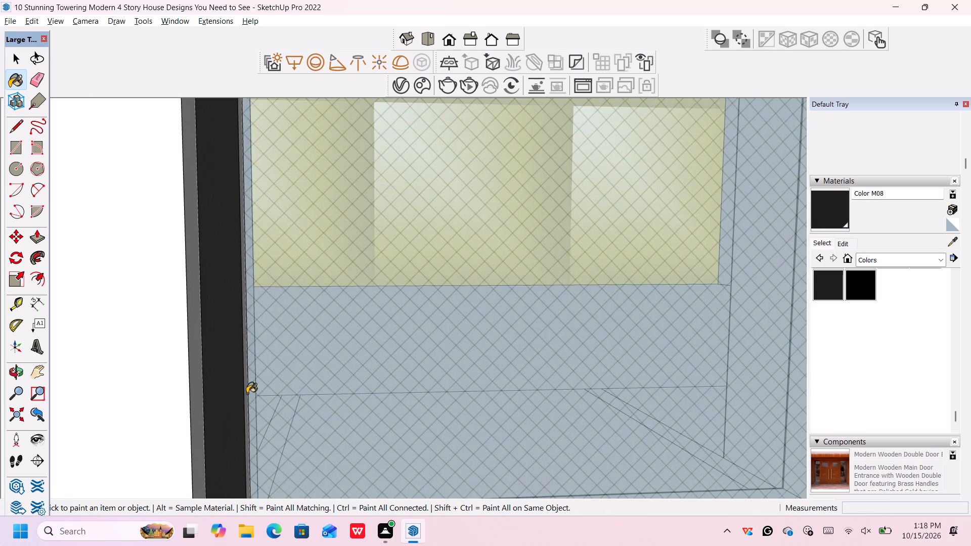
{"action": "left_click", "coordinate": [246, 392]}
Paint the top inner edge of the glazed opening's frame with Color M08.
{"action": "scroll", "coordinate": [246, 392], "scroll_direction": "down", "scroll_amount": 20}
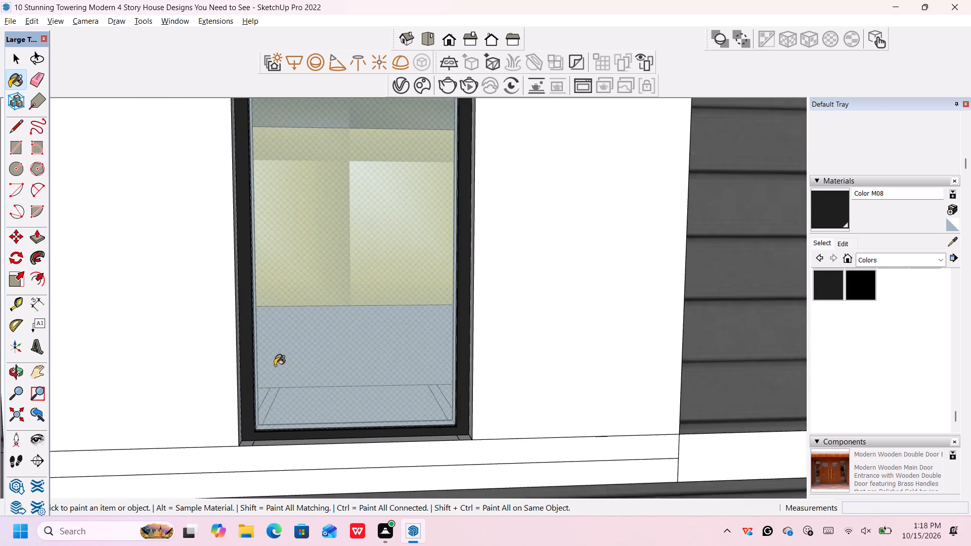
{"action": "scroll", "coordinate": [275, 366], "scroll_direction": "down", "scroll_amount": 7}
{"action": "scroll", "coordinate": [331, 136], "scroll_direction": "up", "scroll_amount": 3}
{"action": "scroll", "coordinate": [305, 94], "scroll_direction": "up", "scroll_amount": 2}
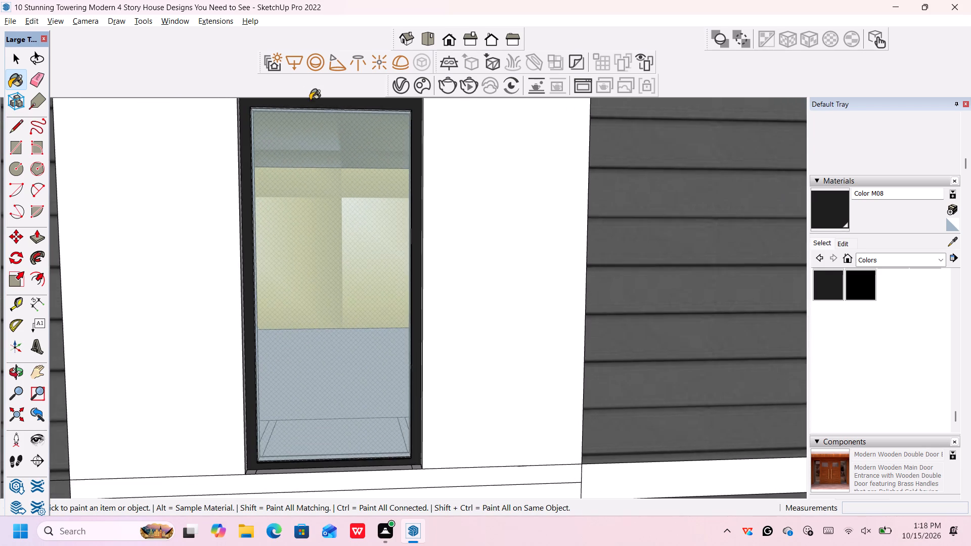
{"action": "scroll", "coordinate": [314, 113], "scroll_direction": "up", "scroll_amount": 11}
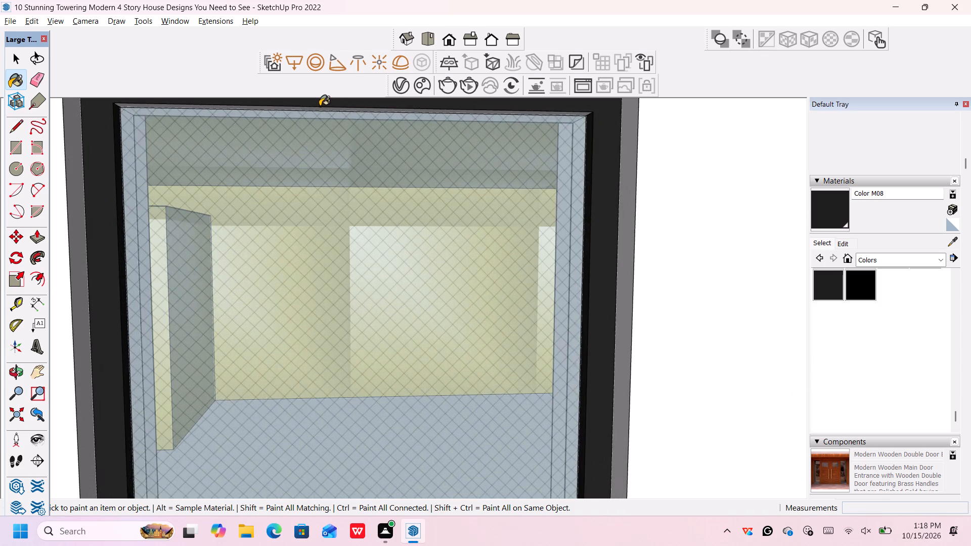
{"action": "scroll", "coordinate": [320, 107], "scroll_direction": "up", "scroll_amount": 4}
{"action": "left_click", "coordinate": [320, 108]}
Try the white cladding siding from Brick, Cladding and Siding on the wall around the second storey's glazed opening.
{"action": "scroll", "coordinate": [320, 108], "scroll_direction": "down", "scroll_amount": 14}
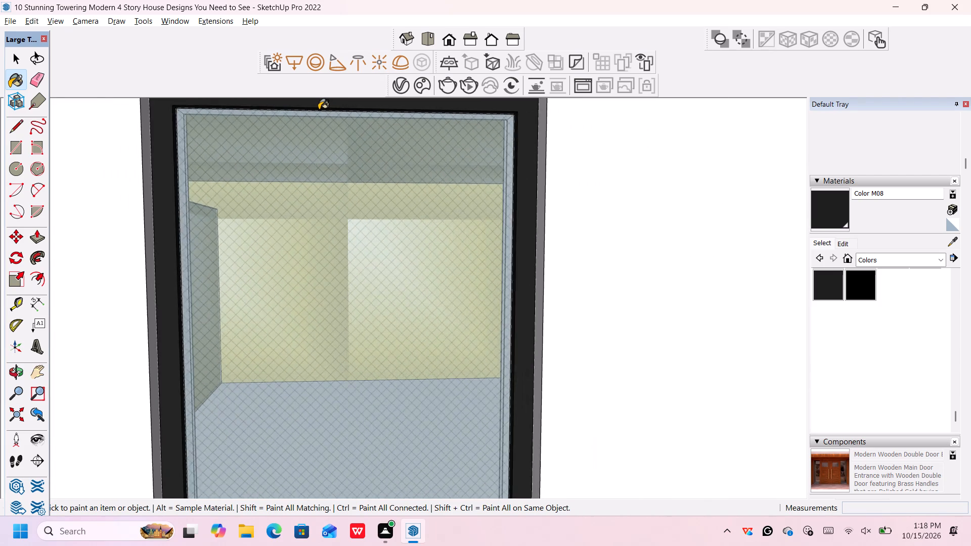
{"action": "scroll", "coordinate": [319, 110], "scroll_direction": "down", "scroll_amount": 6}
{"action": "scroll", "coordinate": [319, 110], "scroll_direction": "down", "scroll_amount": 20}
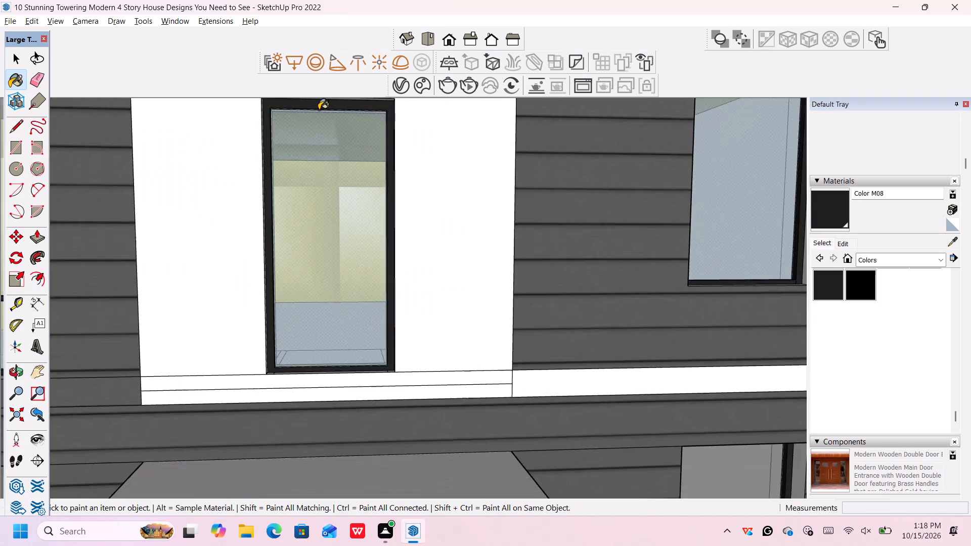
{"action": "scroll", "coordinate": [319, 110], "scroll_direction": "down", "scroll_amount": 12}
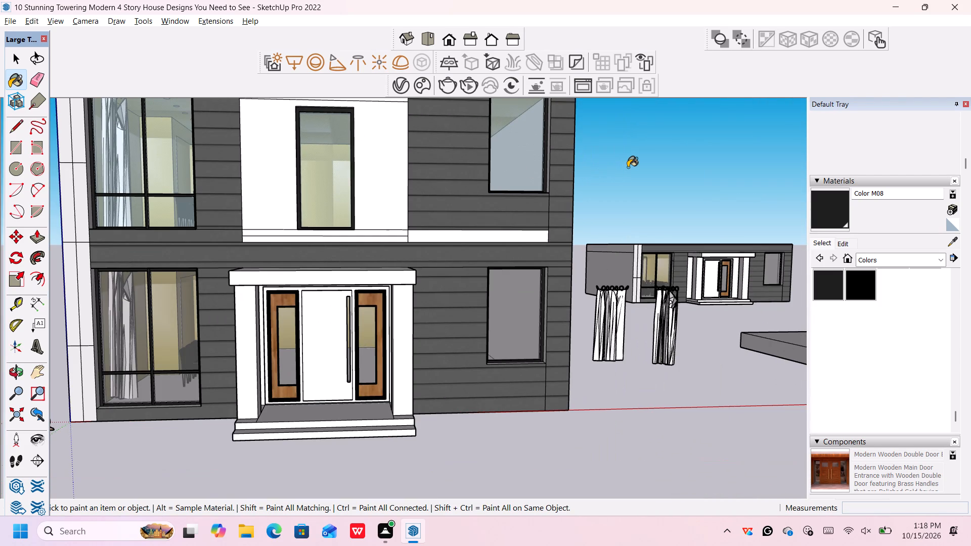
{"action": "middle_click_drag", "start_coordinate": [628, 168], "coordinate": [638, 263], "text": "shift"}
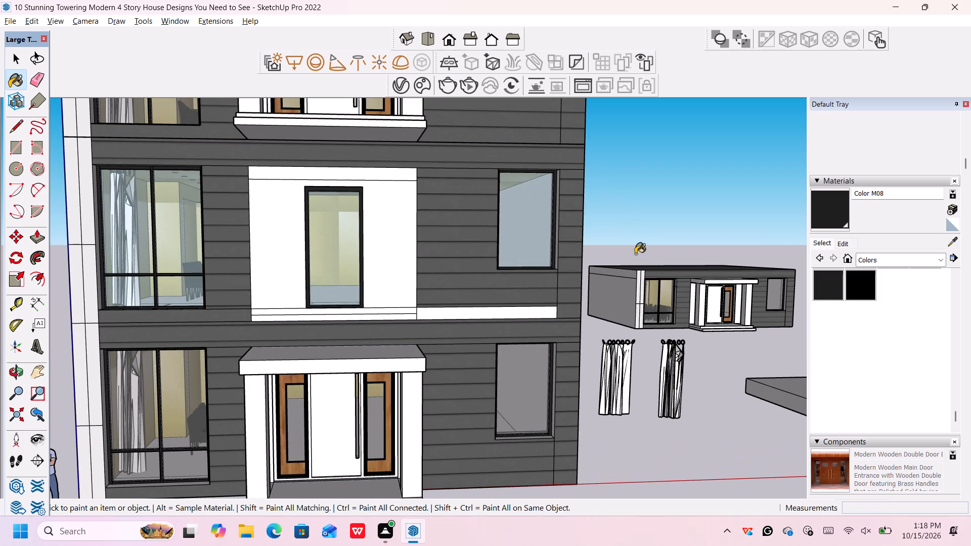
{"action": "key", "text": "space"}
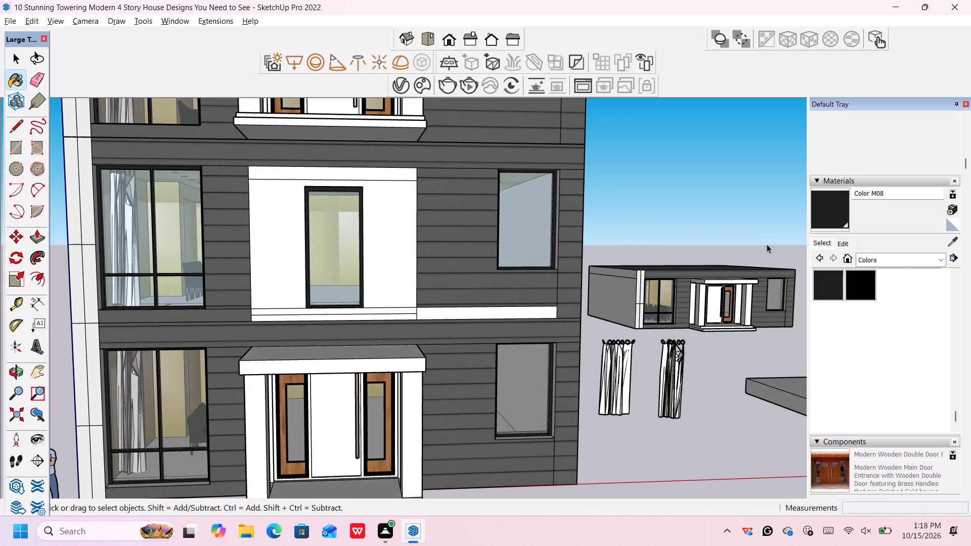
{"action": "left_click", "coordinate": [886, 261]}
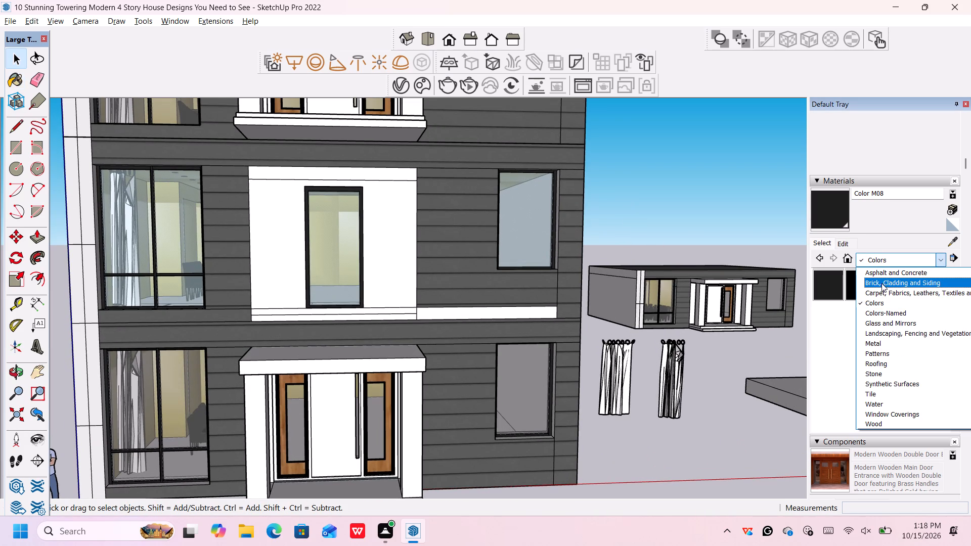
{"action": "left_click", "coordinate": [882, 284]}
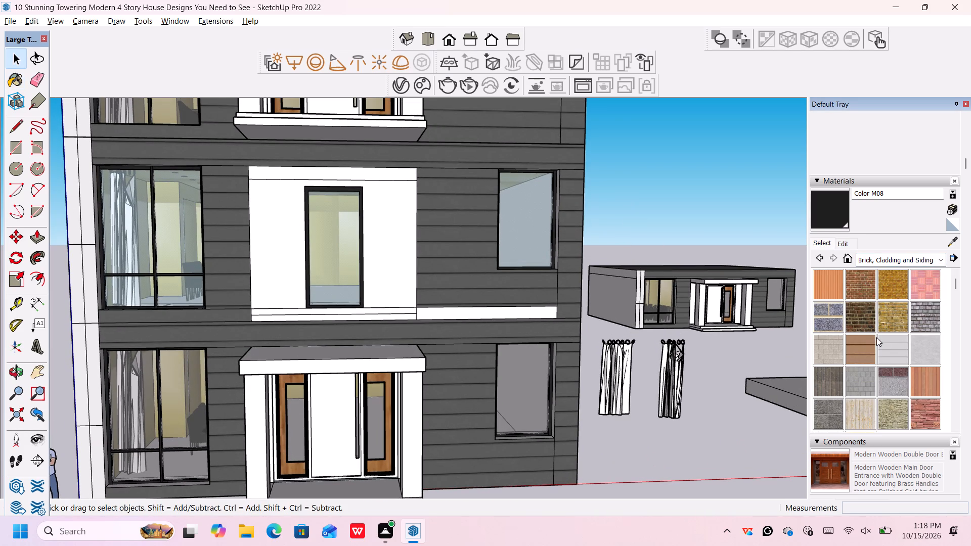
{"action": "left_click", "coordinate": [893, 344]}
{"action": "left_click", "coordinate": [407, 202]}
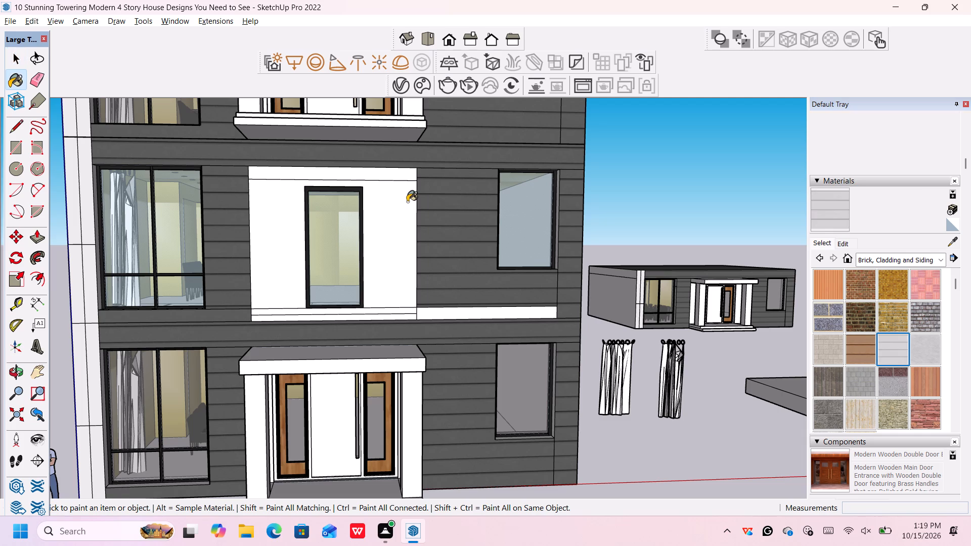
Sample the neighbouring dark siding and paint it onto the wall around the glazed opening and the white strips above and below.
{"action": "left_click", "coordinate": [951, 244]}
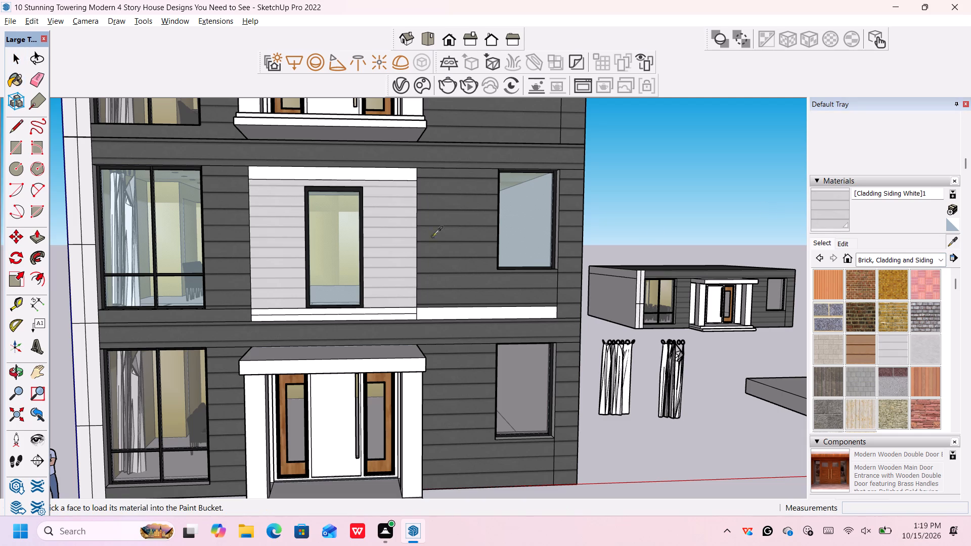
{"action": "left_click", "coordinate": [443, 236]}
{"action": "left_click", "coordinate": [398, 249]}
{"action": "left_click", "coordinate": [393, 173]}
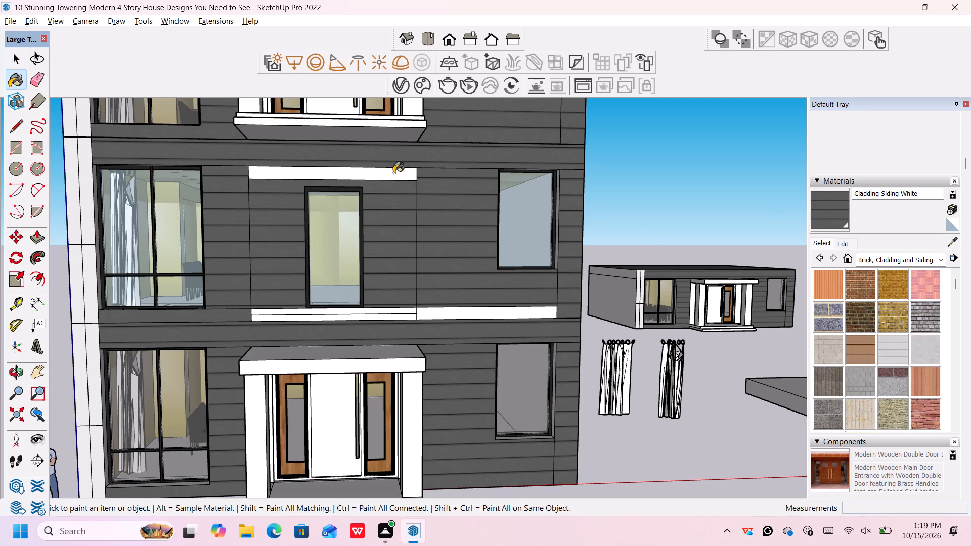
{"action": "left_click", "coordinate": [400, 311]}
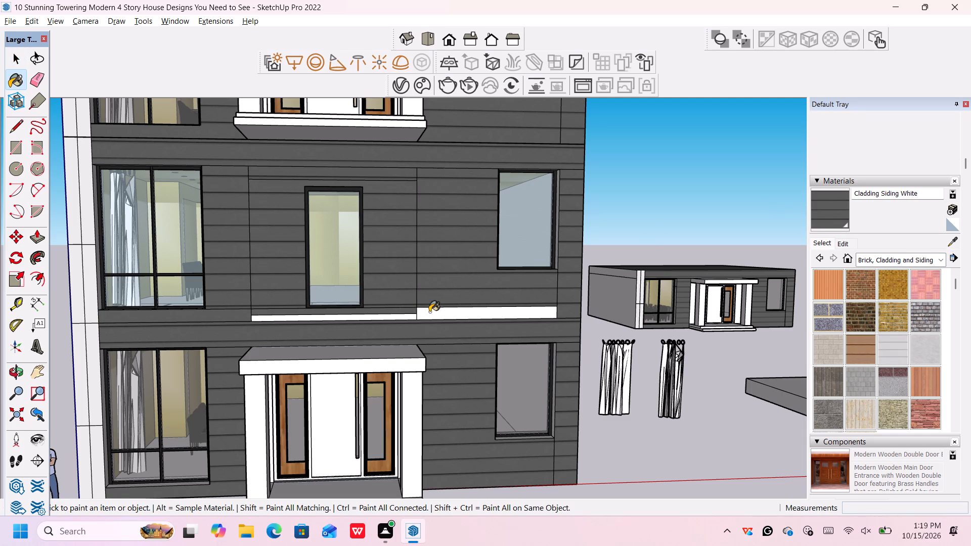
{"action": "left_click", "coordinate": [430, 313]}
{"action": "left_click", "coordinate": [401, 316]}
Delete the three storeys stacked above the second storey of the building.
{"action": "scroll", "coordinate": [406, 299], "scroll_direction": "down", "scroll_amount": 1}
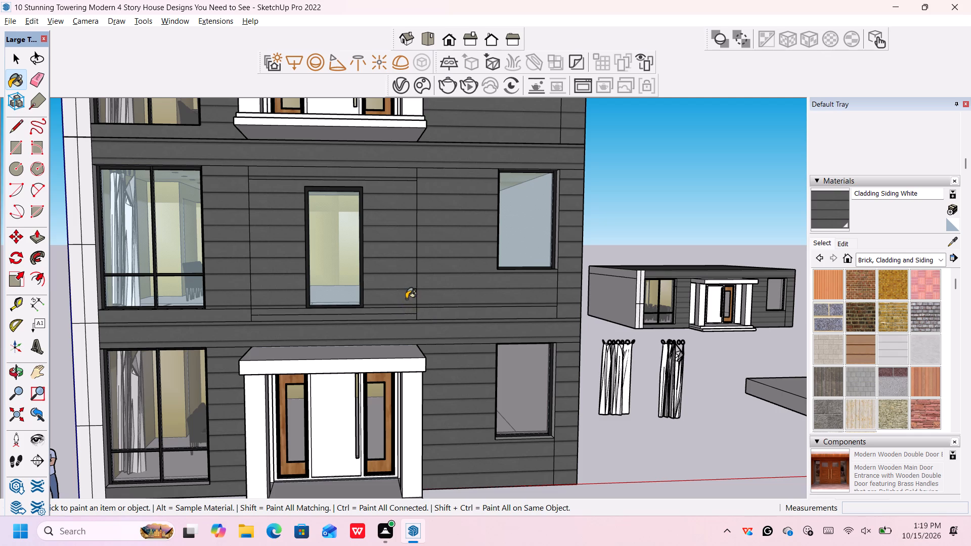
{"action": "scroll", "coordinate": [406, 299], "scroll_direction": "down", "scroll_amount": 3}
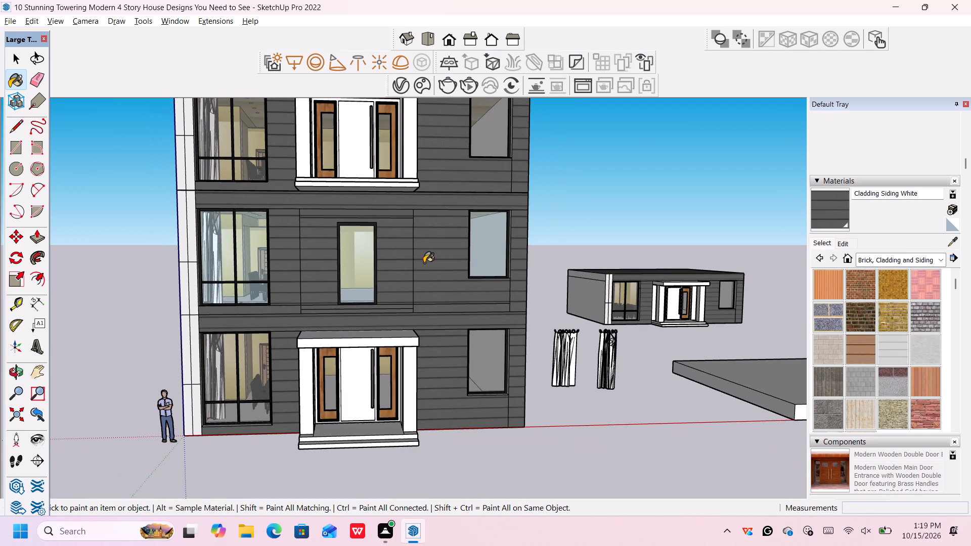
{"action": "middle_click_drag", "start_coordinate": [416, 226], "coordinate": [407, 248]}
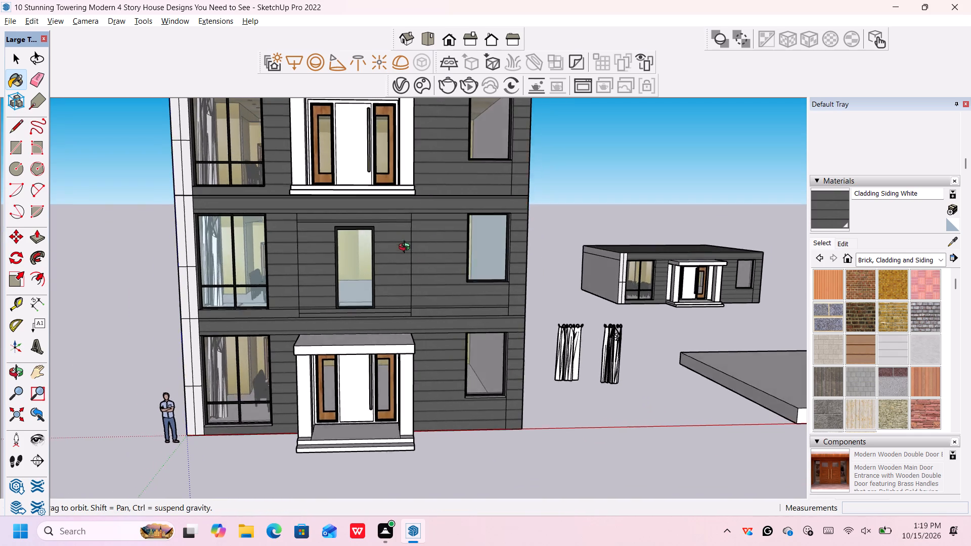
{"action": "middle_click_drag", "start_coordinate": [407, 248], "coordinate": [409, 257]}
{"action": "scroll", "coordinate": [410, 244], "scroll_direction": "down", "scroll_amount": 4}
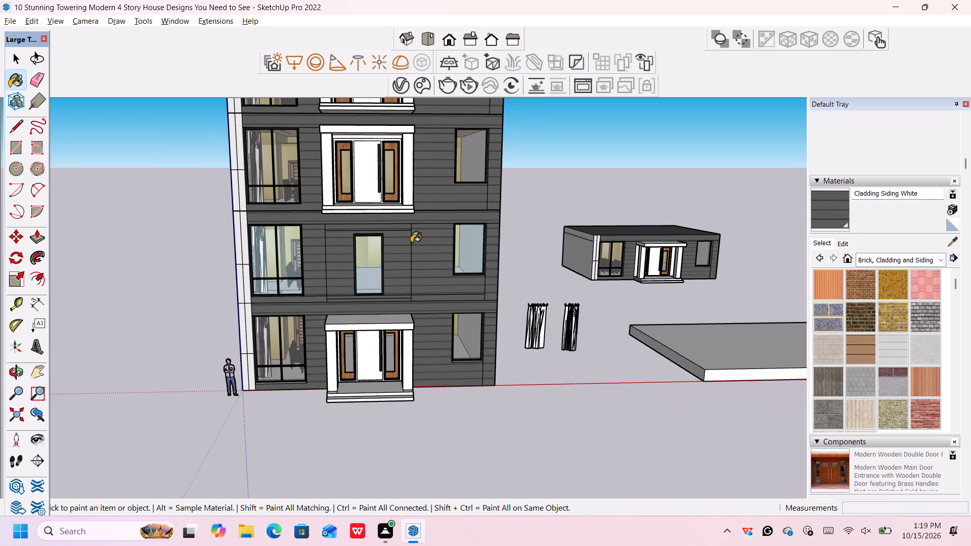
{"action": "middle_click_drag", "start_coordinate": [411, 243], "coordinate": [411, 245]}
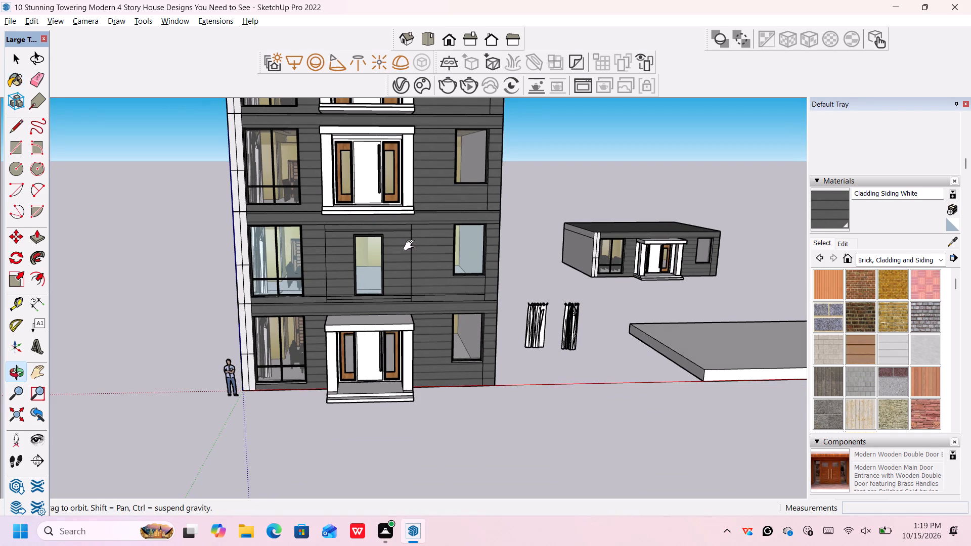
{"action": "middle_click_drag", "start_coordinate": [411, 245], "coordinate": [406, 332]}
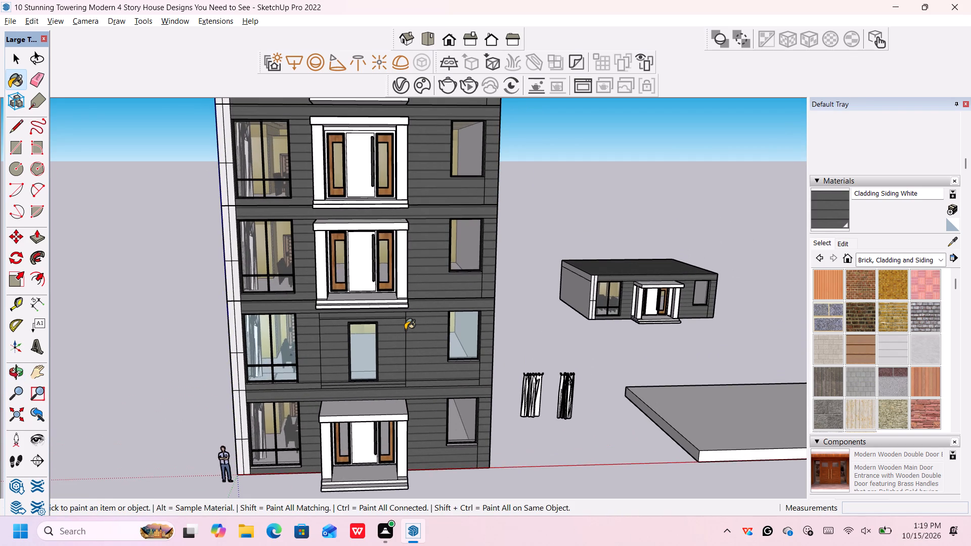
{"action": "key", "text": "space"}
{"action": "scroll", "coordinate": [429, 237], "scroll_direction": "down", "scroll_amount": 5}
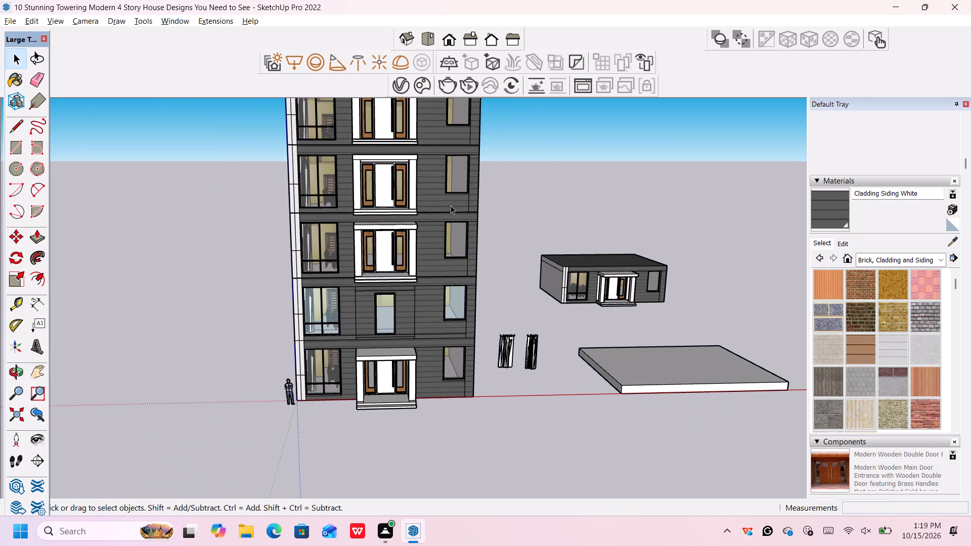
{"action": "middle_click_drag", "start_coordinate": [451, 208], "coordinate": [436, 292]}
{"action": "left_click_drag", "start_coordinate": [516, 132], "coordinate": [248, 346]}
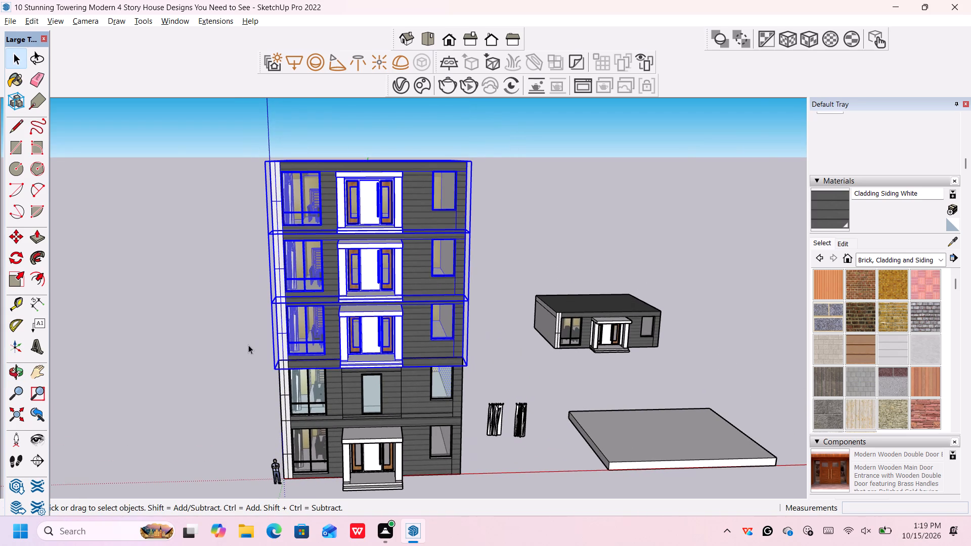
{"action": "key", "text": "Delete"}
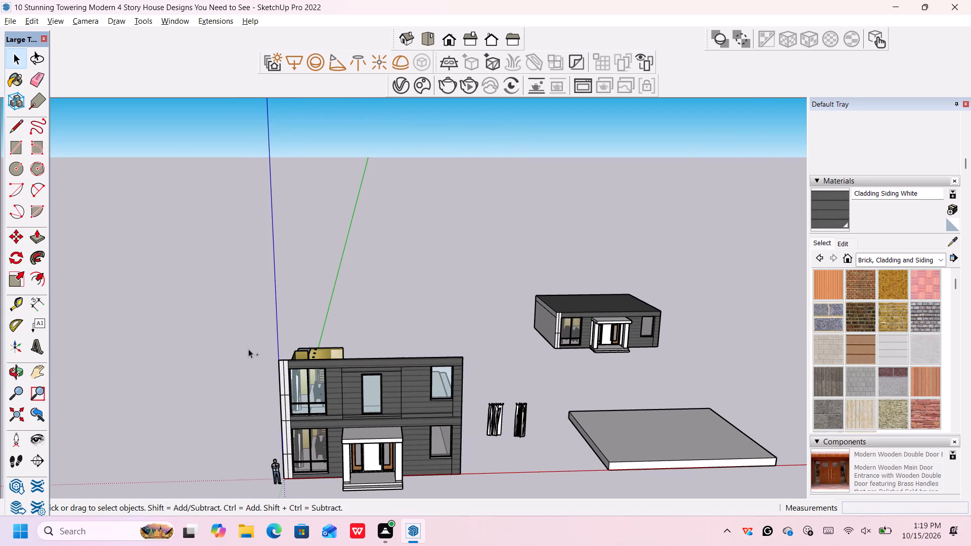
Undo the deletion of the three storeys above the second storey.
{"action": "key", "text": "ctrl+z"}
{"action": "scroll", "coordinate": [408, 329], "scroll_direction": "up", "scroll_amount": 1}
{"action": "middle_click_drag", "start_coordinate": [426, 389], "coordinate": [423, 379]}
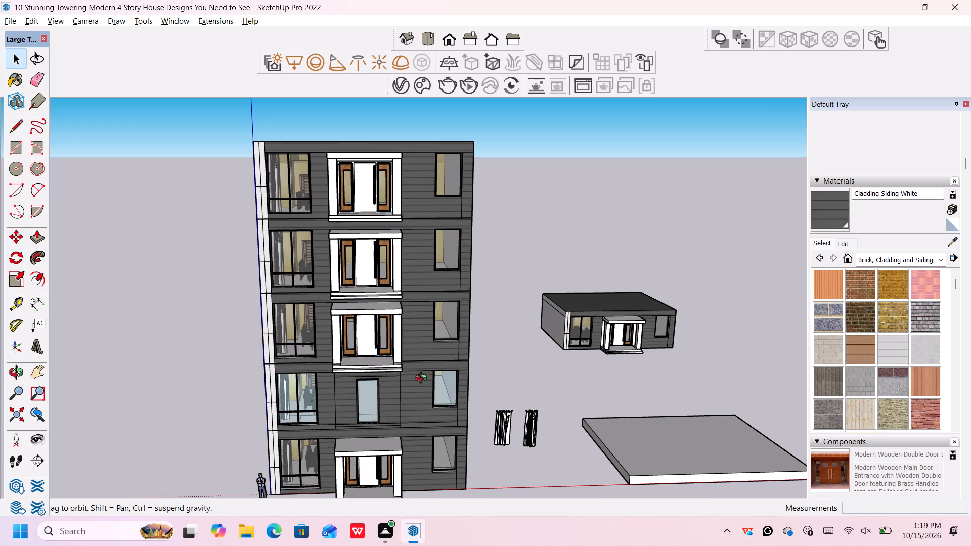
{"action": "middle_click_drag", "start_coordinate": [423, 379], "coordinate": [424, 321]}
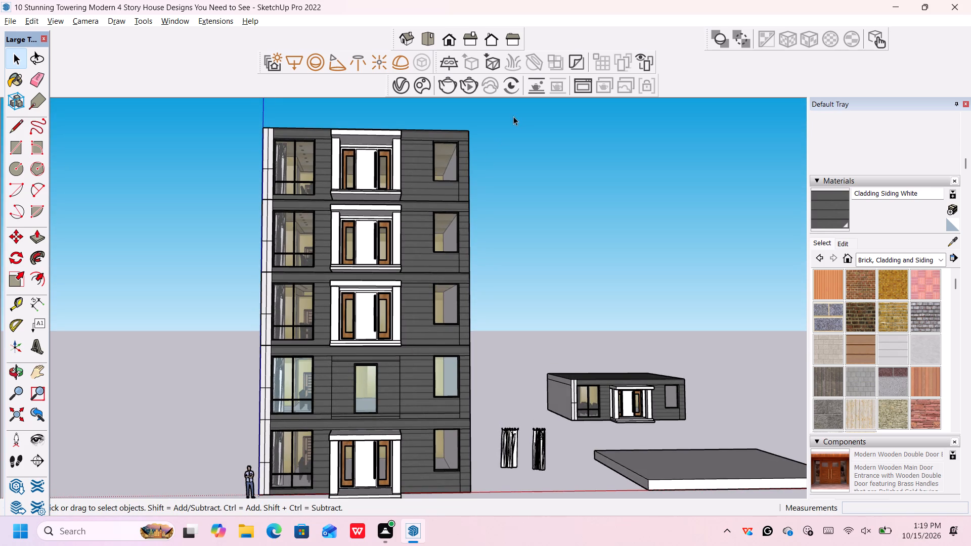
Delete the three storeys above the second storey one at a time, starting from the topmost.
{"action": "left_click", "coordinate": [454, 173]}
{"action": "key", "text": "Delete"}
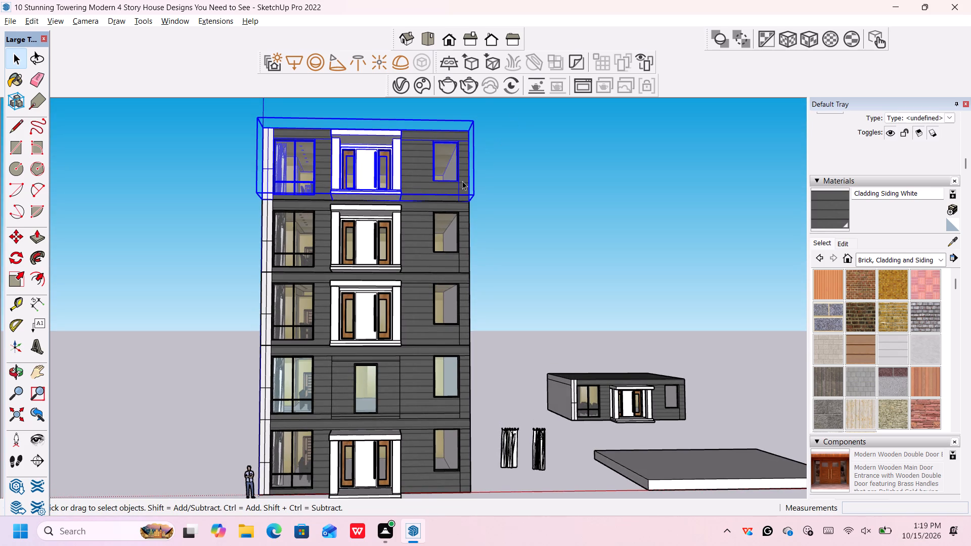
{"action": "left_click", "coordinate": [463, 221]}
{"action": "key", "text": "Delete"}
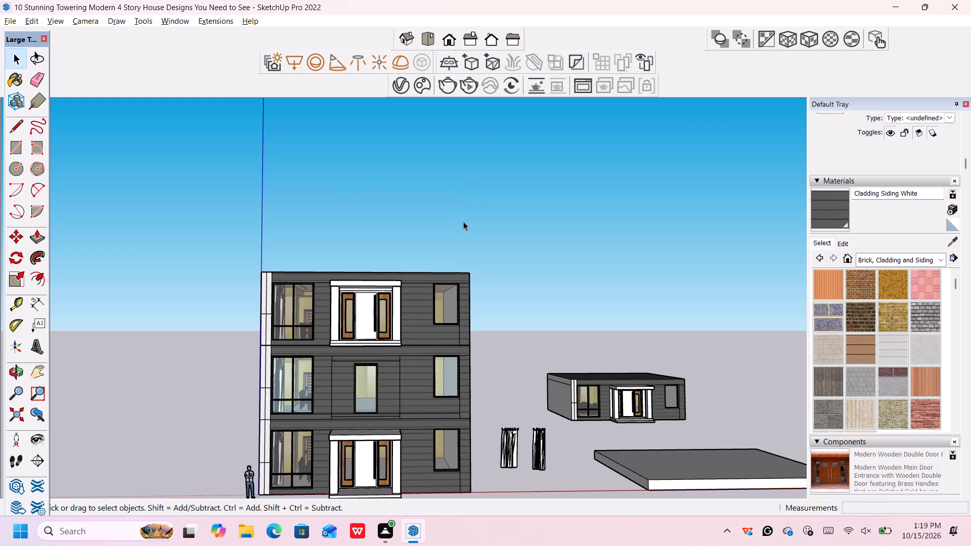
{"action": "left_click", "coordinate": [462, 332]}
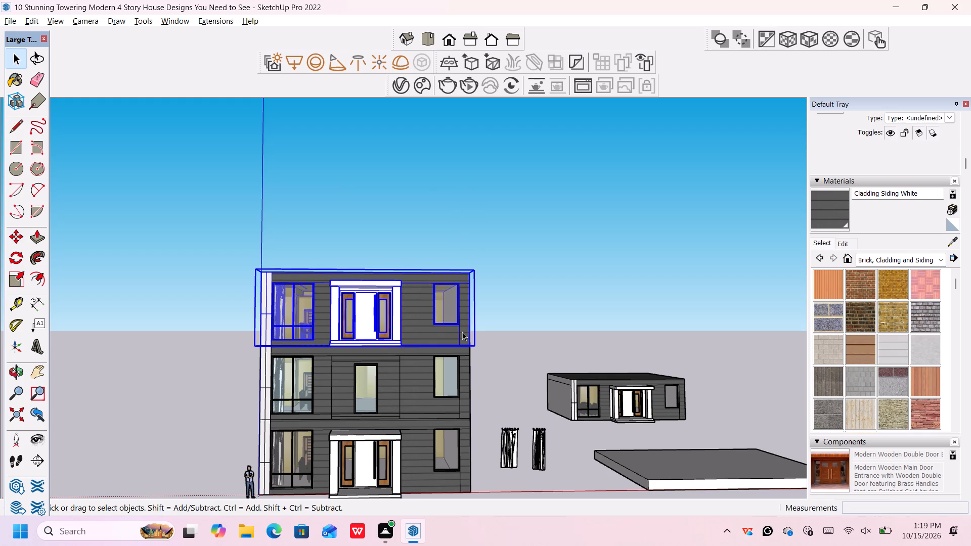
{"action": "key", "text": "Delete"}
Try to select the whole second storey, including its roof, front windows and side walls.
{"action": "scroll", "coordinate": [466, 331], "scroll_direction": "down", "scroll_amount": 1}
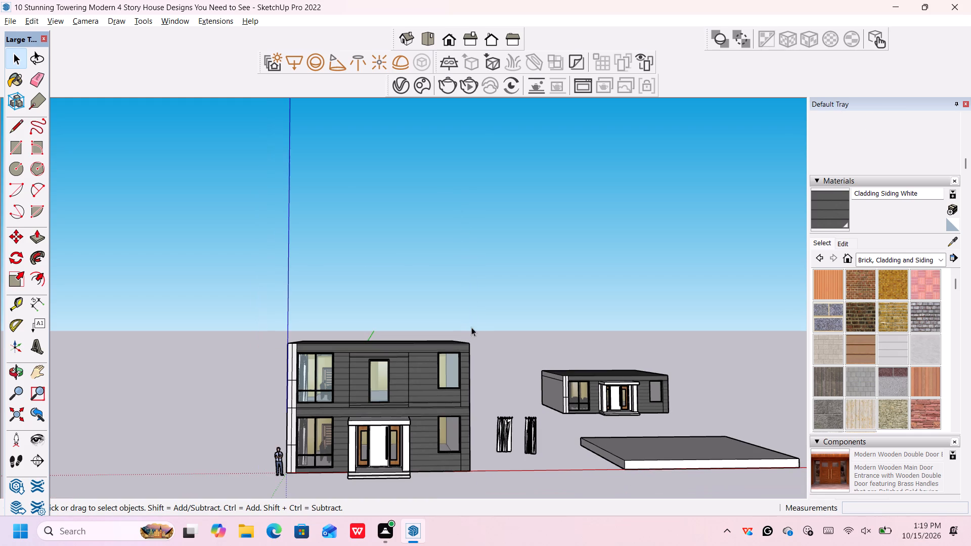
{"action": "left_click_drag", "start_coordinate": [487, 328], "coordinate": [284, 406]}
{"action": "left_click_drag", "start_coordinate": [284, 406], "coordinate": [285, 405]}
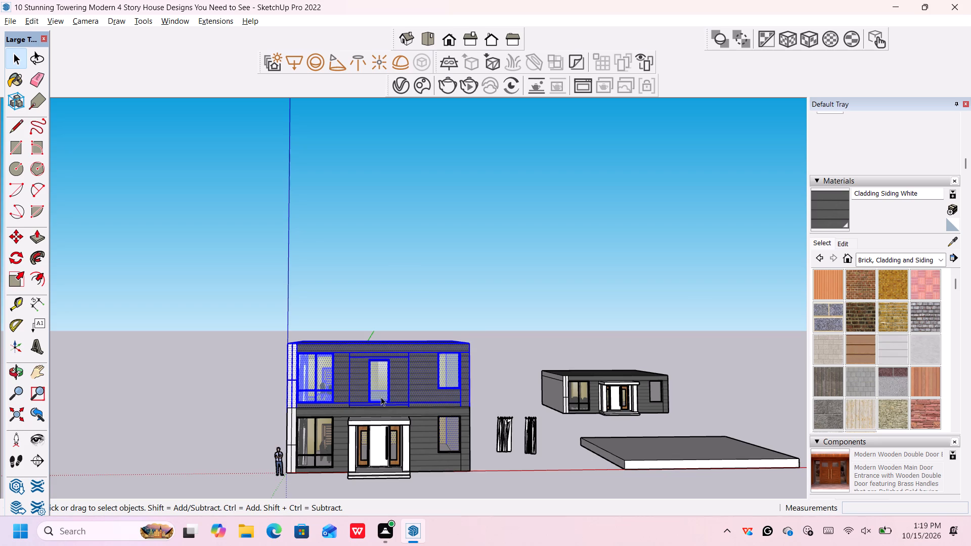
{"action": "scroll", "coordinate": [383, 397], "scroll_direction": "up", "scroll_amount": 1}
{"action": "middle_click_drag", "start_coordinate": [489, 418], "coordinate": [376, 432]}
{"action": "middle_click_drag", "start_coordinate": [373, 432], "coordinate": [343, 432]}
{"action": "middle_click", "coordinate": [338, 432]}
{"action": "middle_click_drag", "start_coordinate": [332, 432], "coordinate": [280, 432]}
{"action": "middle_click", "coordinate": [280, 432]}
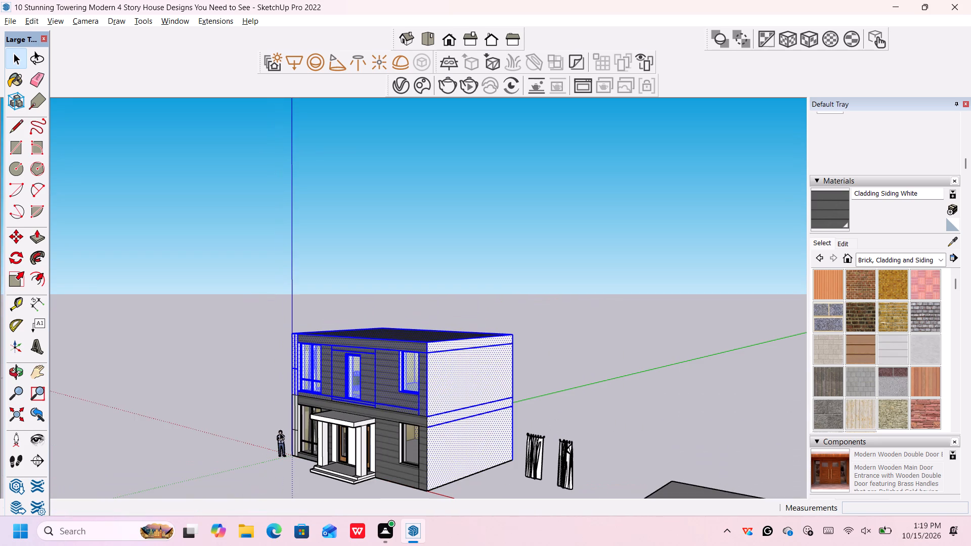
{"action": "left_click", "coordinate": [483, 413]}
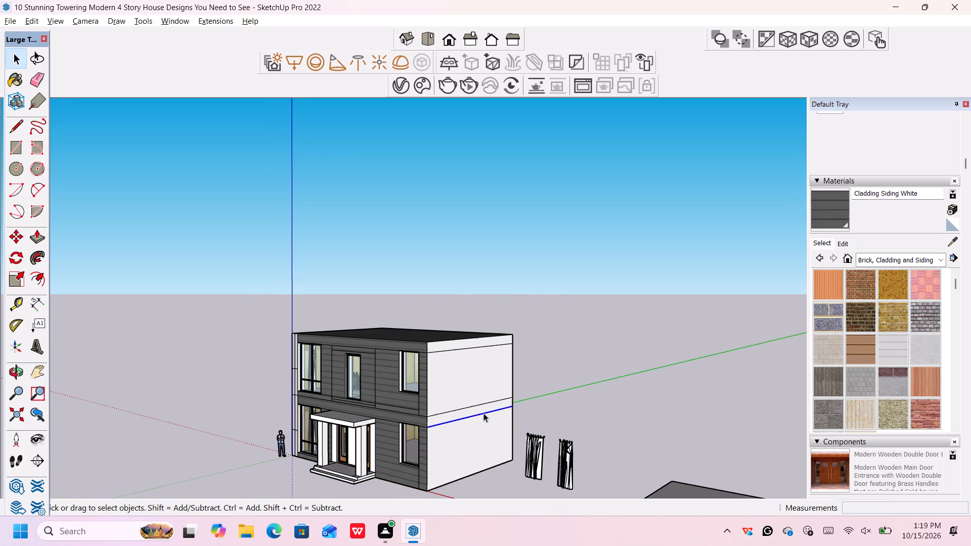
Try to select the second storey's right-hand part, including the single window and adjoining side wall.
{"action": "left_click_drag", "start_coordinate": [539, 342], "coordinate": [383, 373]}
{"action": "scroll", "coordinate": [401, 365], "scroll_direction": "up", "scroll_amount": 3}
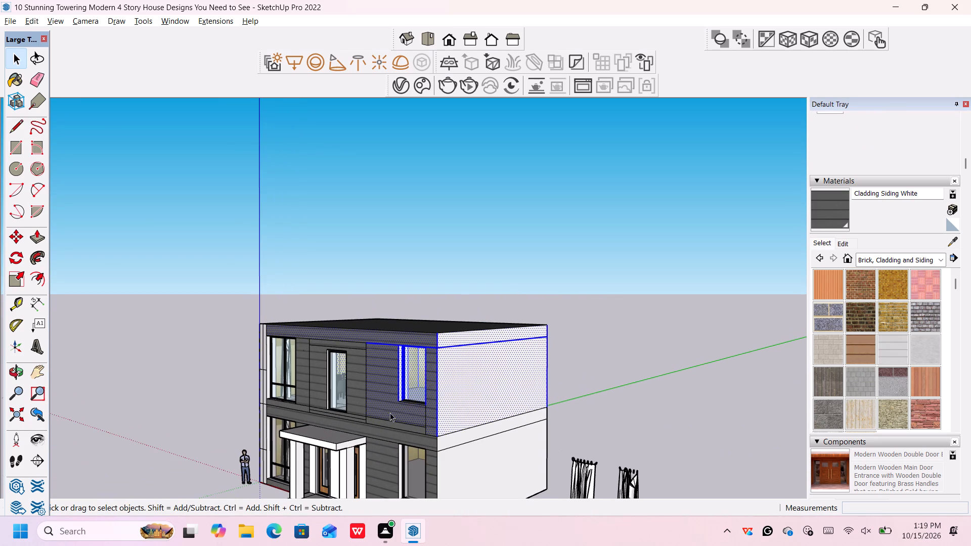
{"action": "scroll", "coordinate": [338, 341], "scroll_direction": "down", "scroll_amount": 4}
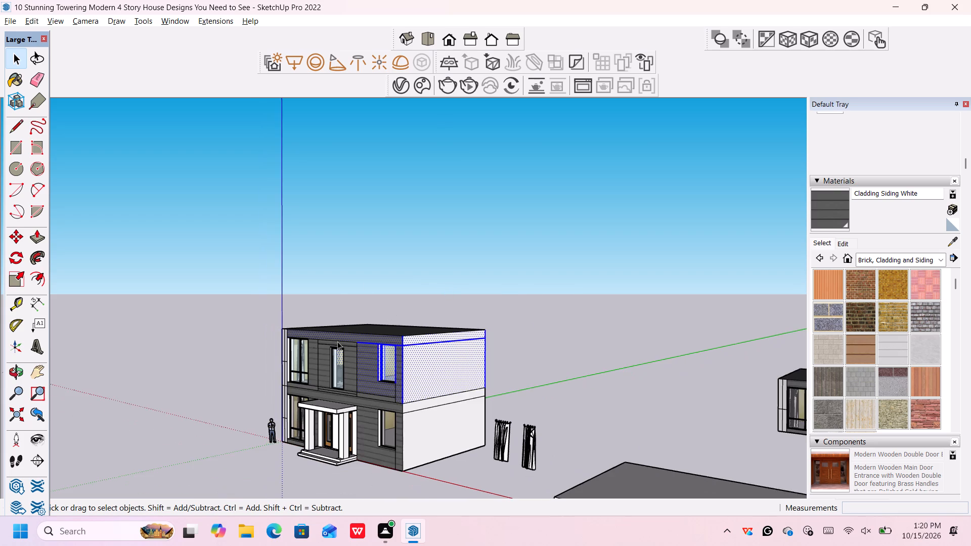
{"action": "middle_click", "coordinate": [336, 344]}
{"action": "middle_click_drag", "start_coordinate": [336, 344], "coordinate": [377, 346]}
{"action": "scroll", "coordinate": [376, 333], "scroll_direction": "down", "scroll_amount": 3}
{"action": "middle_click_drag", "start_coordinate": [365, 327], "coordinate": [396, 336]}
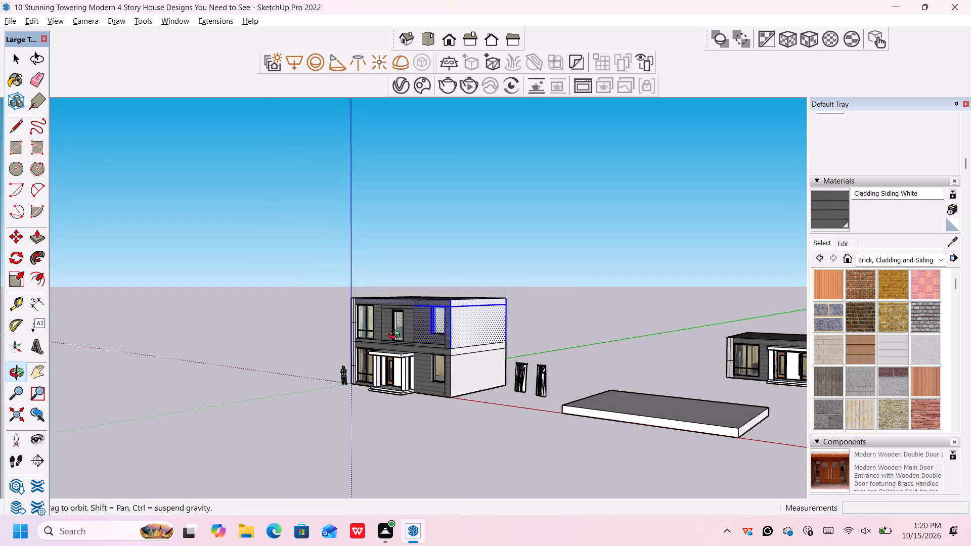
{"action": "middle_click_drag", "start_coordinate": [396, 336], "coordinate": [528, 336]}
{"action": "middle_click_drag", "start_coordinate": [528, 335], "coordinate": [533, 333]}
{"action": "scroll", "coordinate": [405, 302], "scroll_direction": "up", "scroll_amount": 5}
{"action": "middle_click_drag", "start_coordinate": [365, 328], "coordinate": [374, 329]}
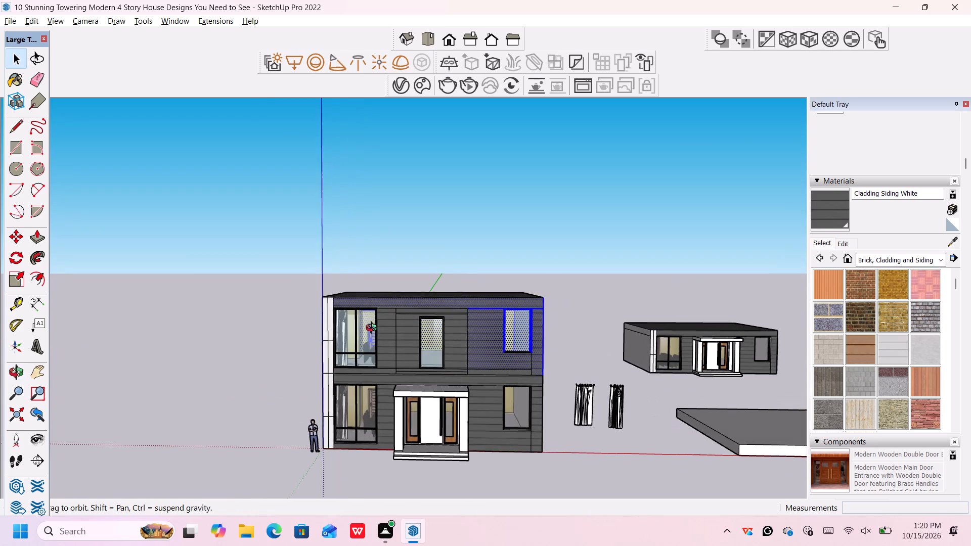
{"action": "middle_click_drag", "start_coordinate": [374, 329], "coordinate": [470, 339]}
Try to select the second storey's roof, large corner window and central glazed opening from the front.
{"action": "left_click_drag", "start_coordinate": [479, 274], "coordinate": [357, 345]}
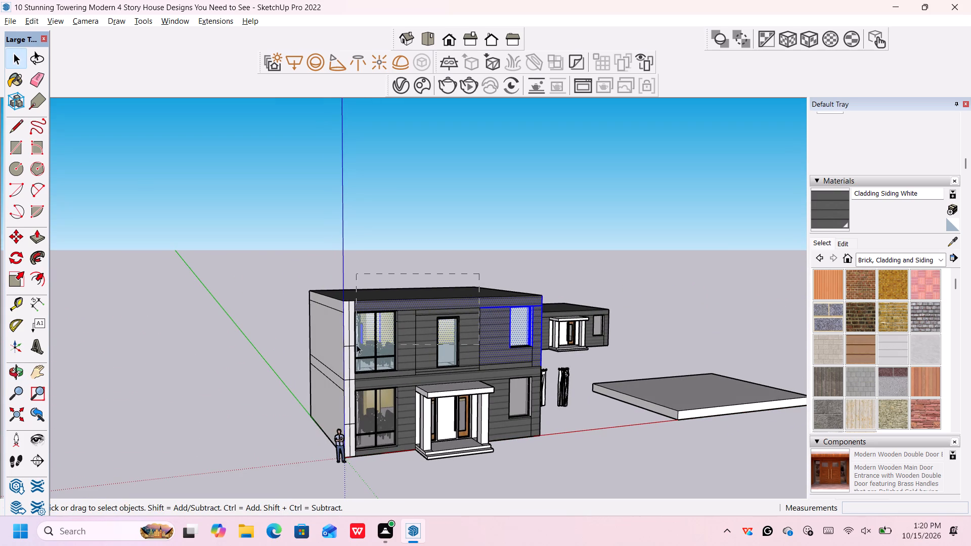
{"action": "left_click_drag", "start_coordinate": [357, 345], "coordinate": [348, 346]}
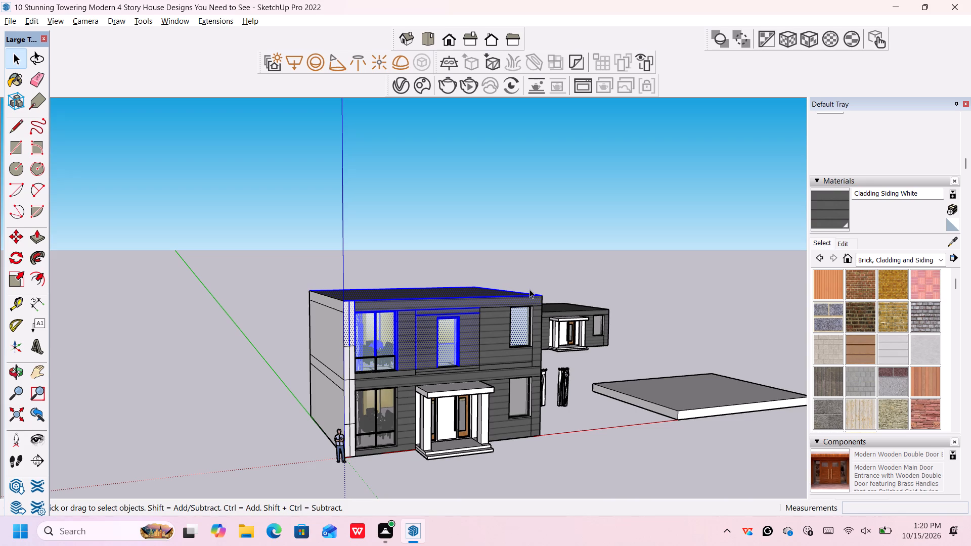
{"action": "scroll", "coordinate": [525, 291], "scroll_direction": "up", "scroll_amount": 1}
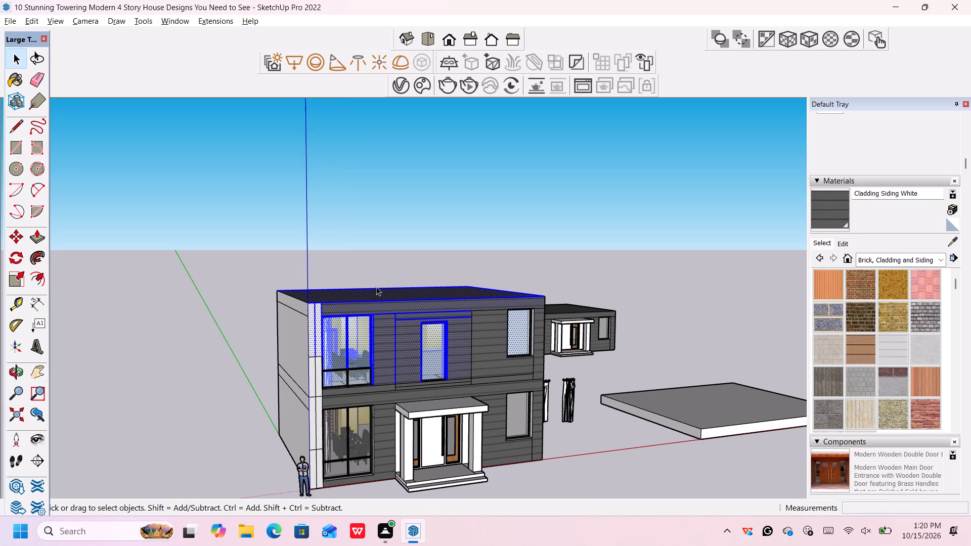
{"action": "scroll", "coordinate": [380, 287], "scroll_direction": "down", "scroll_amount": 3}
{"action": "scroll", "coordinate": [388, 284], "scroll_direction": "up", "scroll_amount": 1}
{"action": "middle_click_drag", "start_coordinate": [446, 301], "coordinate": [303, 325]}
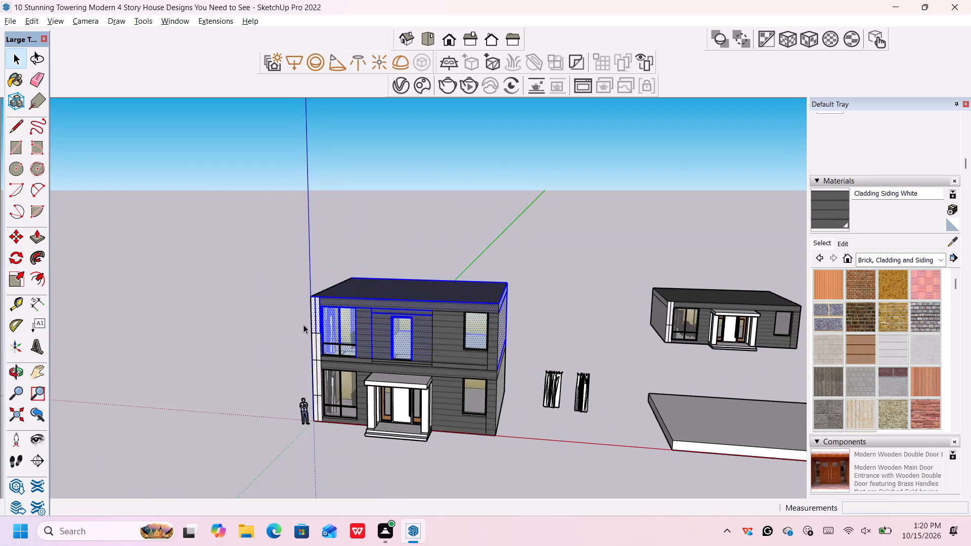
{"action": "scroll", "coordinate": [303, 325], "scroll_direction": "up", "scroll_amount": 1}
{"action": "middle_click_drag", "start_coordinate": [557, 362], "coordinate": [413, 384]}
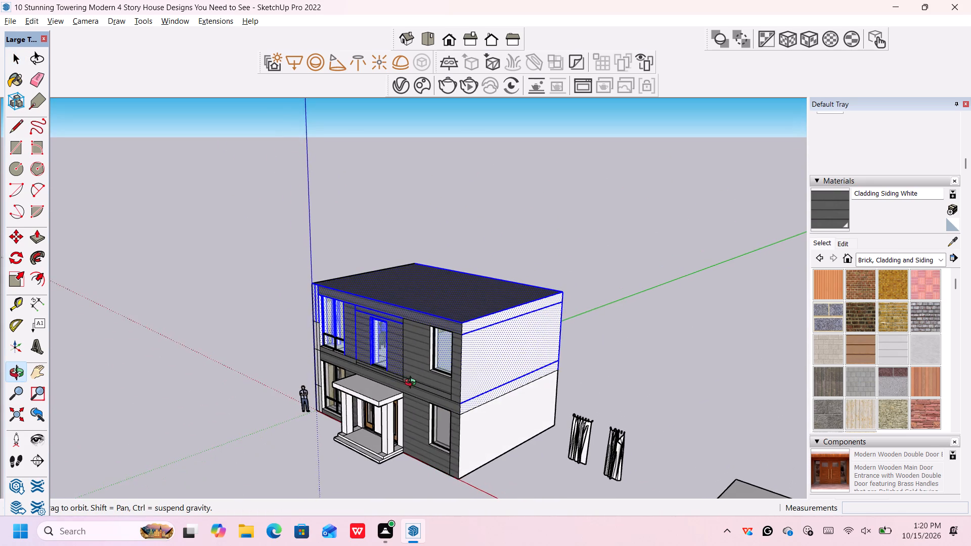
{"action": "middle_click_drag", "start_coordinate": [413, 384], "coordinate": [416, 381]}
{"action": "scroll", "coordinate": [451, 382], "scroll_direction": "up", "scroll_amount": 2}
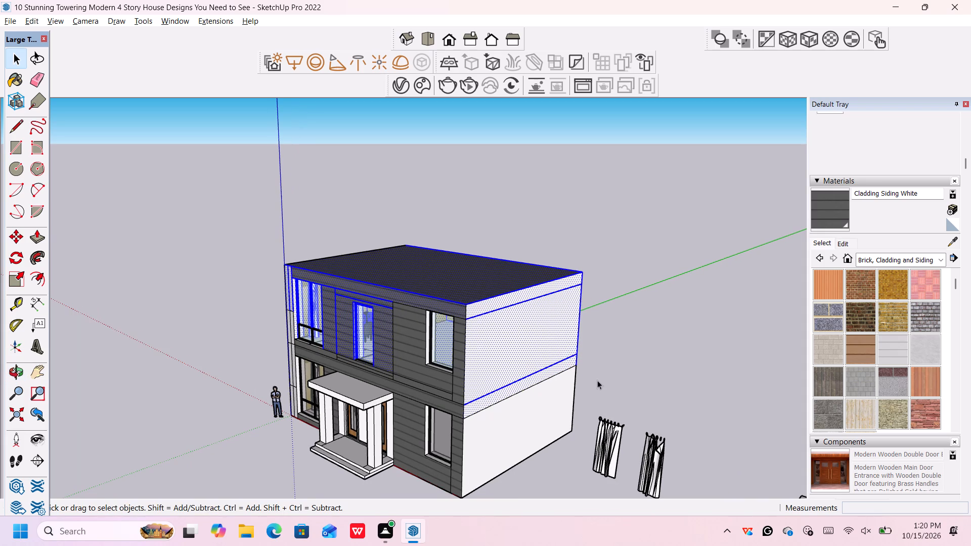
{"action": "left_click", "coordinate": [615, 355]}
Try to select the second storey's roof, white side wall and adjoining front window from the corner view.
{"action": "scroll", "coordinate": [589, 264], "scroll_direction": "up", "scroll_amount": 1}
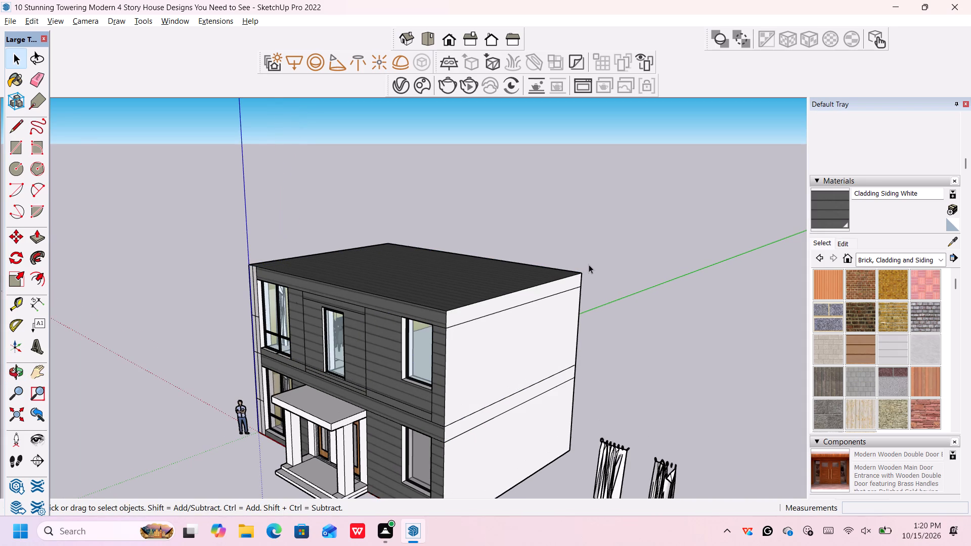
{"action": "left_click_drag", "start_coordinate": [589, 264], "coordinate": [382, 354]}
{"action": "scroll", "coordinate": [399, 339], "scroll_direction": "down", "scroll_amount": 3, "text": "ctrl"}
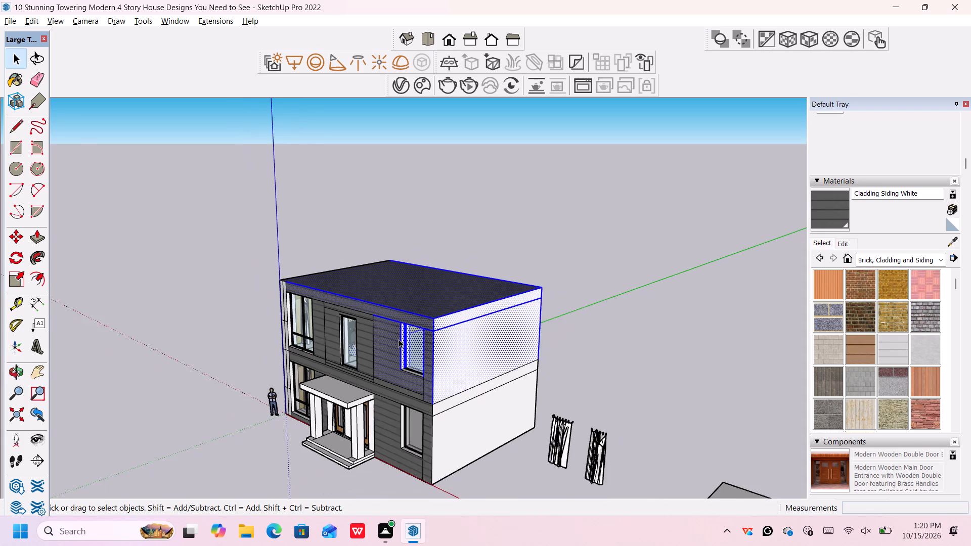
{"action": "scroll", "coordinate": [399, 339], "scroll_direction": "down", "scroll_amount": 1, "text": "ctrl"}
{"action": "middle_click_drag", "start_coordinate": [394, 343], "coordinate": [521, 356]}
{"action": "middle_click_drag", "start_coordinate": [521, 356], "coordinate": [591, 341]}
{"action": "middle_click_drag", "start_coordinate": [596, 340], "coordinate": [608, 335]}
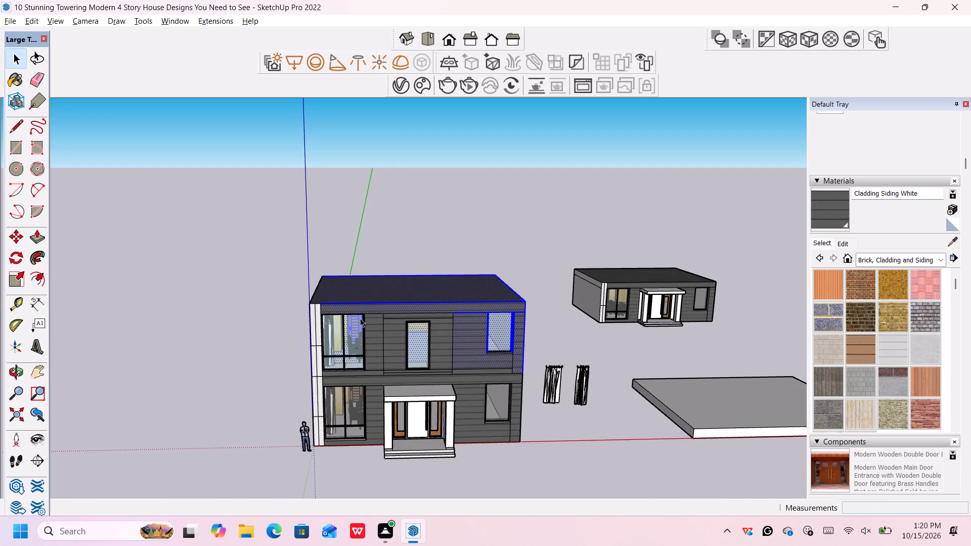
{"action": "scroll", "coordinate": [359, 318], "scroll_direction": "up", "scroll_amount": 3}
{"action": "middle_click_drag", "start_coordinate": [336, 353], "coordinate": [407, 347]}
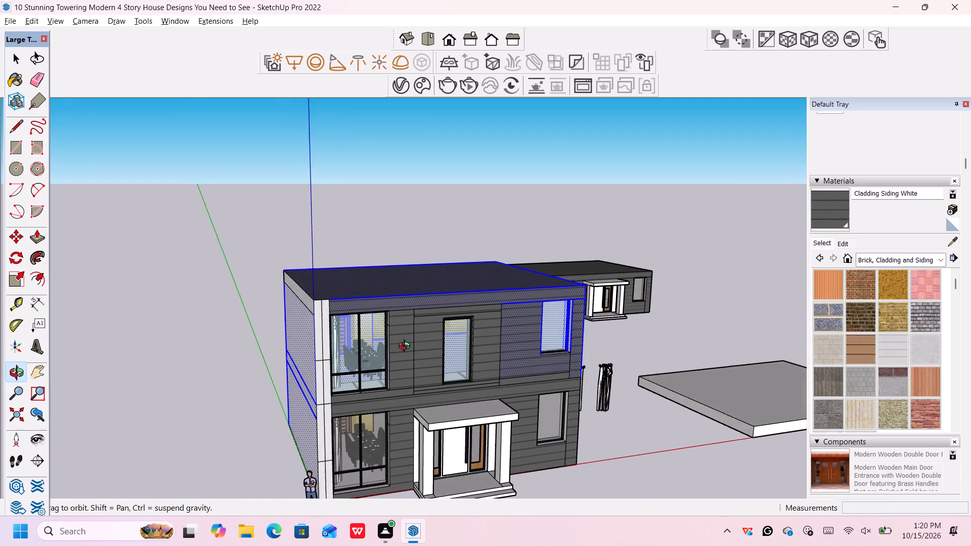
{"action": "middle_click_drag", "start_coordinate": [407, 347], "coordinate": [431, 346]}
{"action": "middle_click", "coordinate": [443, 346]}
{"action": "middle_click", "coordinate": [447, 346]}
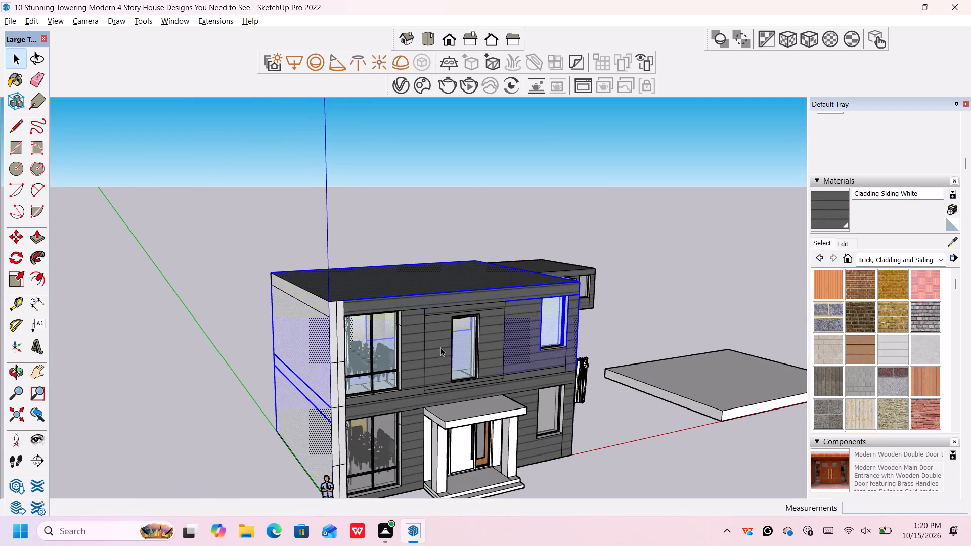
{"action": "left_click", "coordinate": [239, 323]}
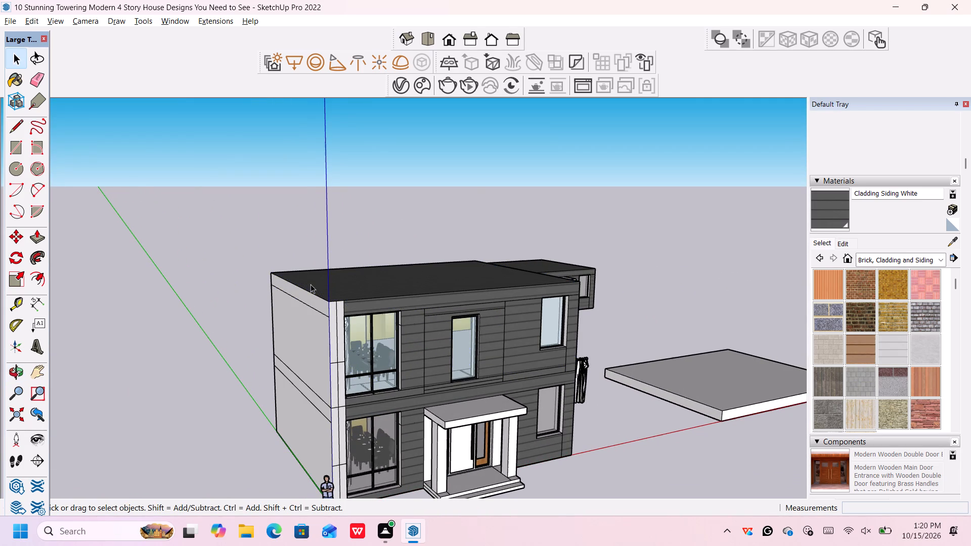
Check how the roof, the upper side-wall faces and the siding band between the storeys select individually.
{"action": "left_click", "coordinate": [330, 288]}
{"action": "double_click", "coordinate": [320, 289]}
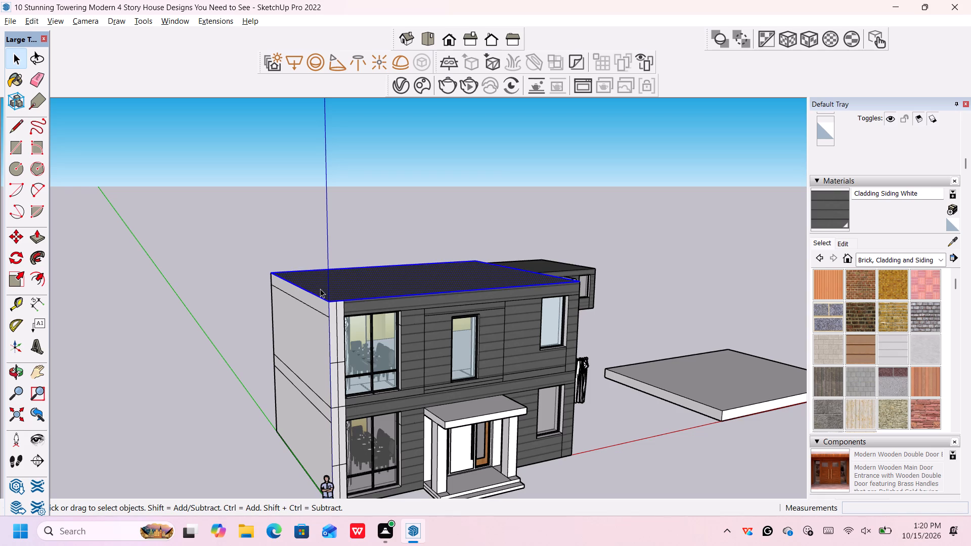
{"action": "double_click", "coordinate": [320, 289]}
{"action": "left_click", "coordinate": [316, 306]}
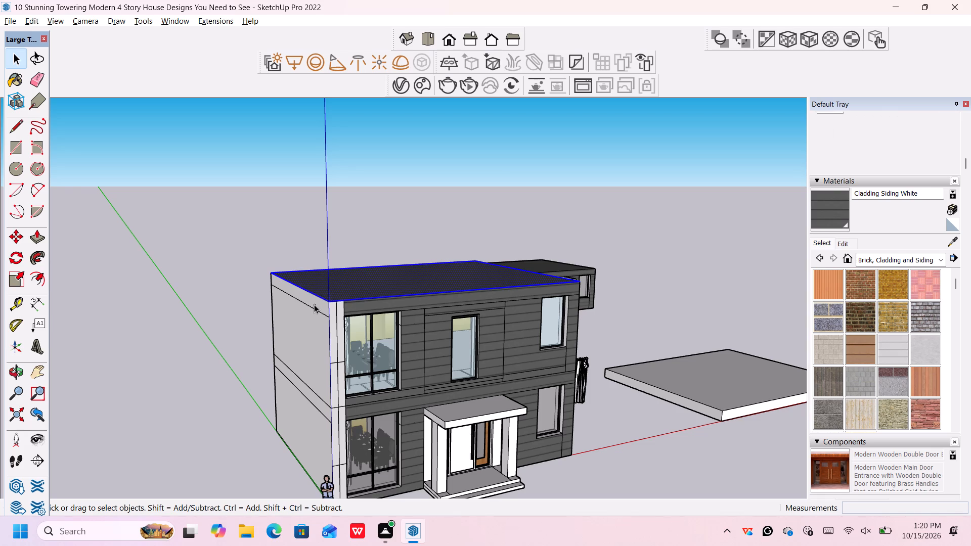
{"action": "left_click", "coordinate": [313, 324]}
{"action": "scroll", "coordinate": [330, 298], "scroll_direction": "down", "scroll_amount": 6}
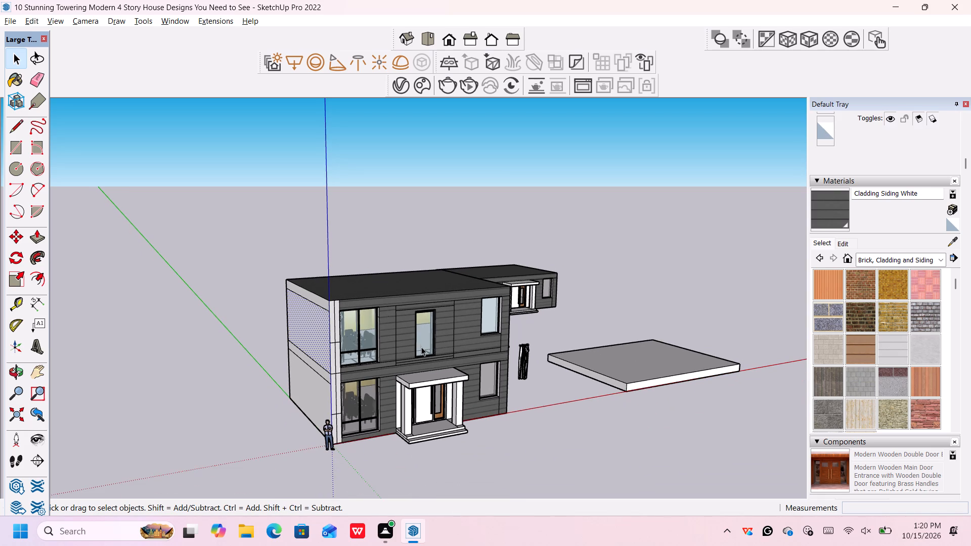
{"action": "middle_click_drag", "start_coordinate": [421, 347], "coordinate": [408, 344]}
{"action": "middle_click_drag", "start_coordinate": [407, 344], "coordinate": [391, 336]}
{"action": "middle_click", "coordinate": [390, 335]}
{"action": "middle_click", "coordinate": [388, 334]}
{"action": "middle_click", "coordinate": [383, 332]}
{"action": "middle_click", "coordinate": [381, 332]}
{"action": "middle_click", "coordinate": [380, 331]}
{"action": "middle_click", "coordinate": [378, 330]}
{"action": "middle_click", "coordinate": [377, 329]}
{"action": "middle_click", "coordinate": [376, 329]}
{"action": "middle_click", "coordinate": [372, 328]}
{"action": "middle_click", "coordinate": [368, 326]}
{"action": "middle_click_drag", "start_coordinate": [365, 325], "coordinate": [349, 321]}
{"action": "middle_click", "coordinate": [349, 321]}
{"action": "middle_click", "coordinate": [349, 321]}
{"action": "middle_click", "coordinate": [349, 320]}
{"action": "scroll", "coordinate": [470, 327], "scroll_direction": "up", "scroll_amount": 1}
{"action": "scroll", "coordinate": [584, 310], "scroll_direction": "up", "scroll_amount": 5}
{"action": "left_click", "coordinate": [586, 312]}
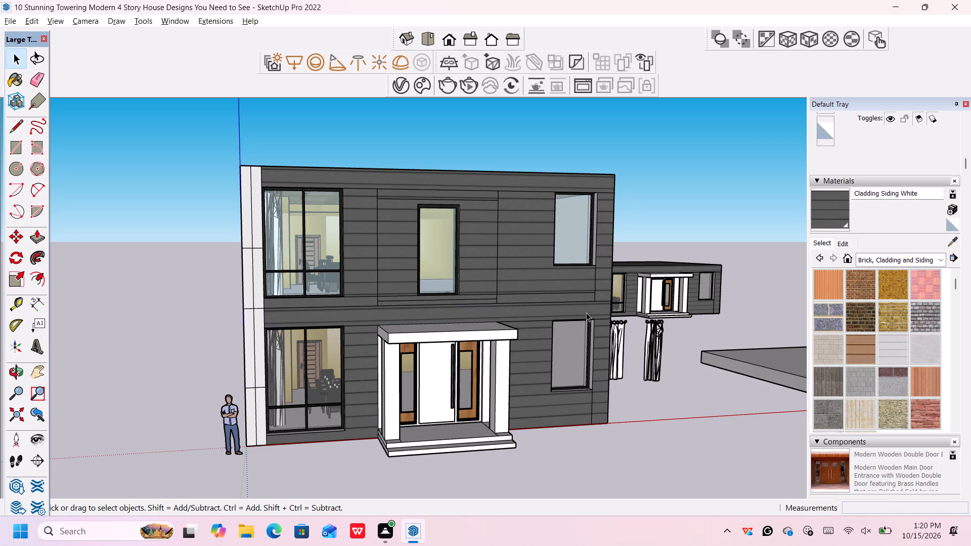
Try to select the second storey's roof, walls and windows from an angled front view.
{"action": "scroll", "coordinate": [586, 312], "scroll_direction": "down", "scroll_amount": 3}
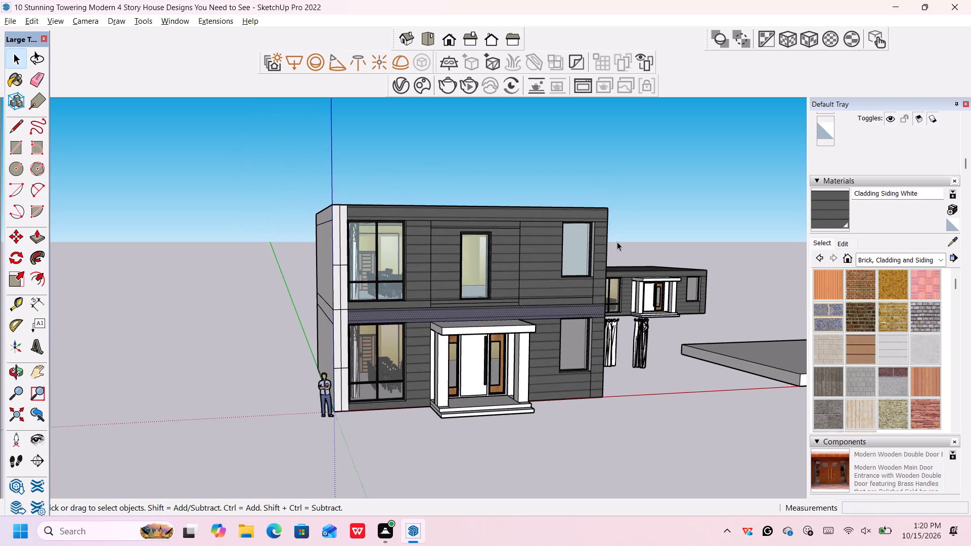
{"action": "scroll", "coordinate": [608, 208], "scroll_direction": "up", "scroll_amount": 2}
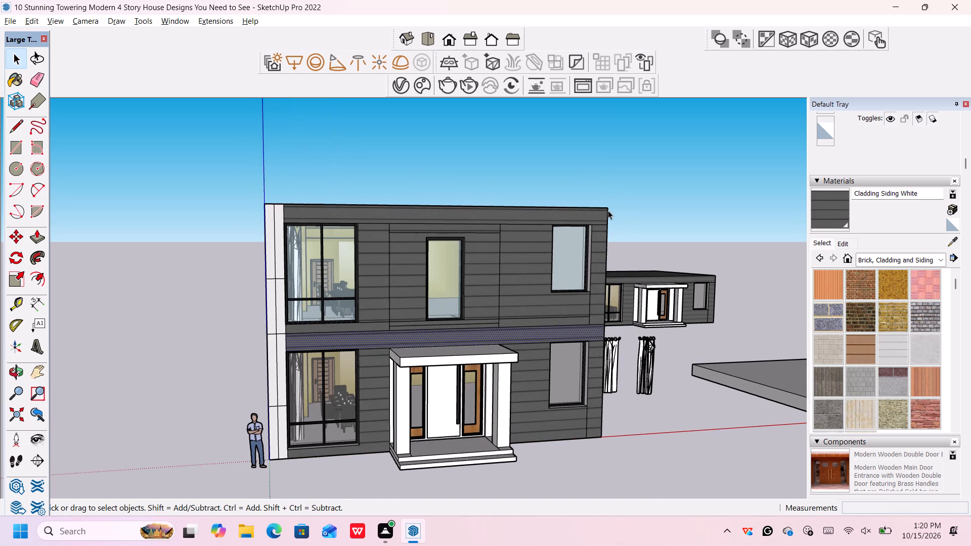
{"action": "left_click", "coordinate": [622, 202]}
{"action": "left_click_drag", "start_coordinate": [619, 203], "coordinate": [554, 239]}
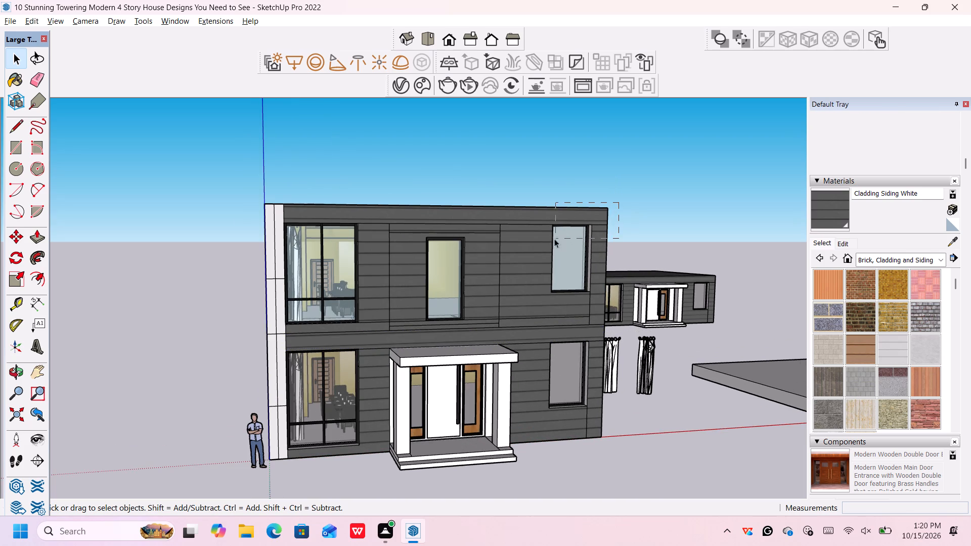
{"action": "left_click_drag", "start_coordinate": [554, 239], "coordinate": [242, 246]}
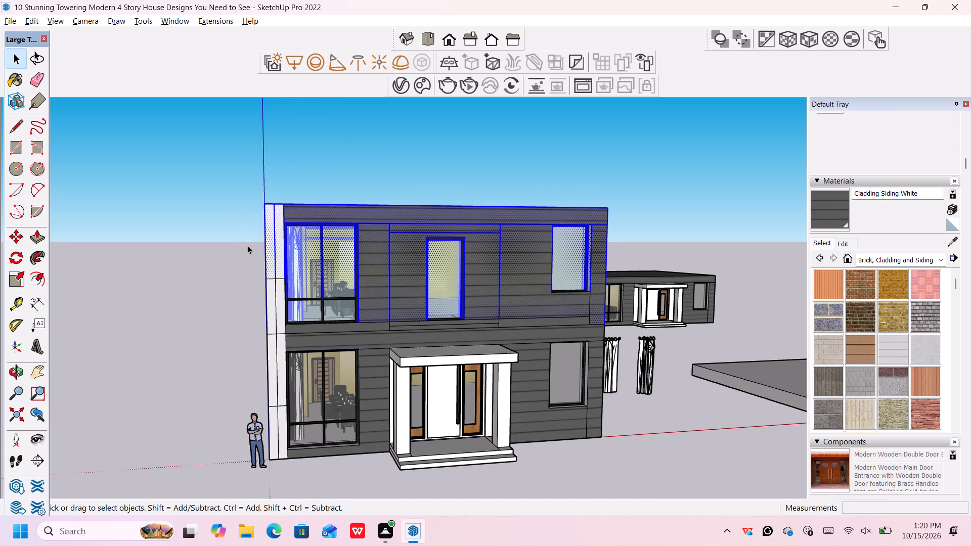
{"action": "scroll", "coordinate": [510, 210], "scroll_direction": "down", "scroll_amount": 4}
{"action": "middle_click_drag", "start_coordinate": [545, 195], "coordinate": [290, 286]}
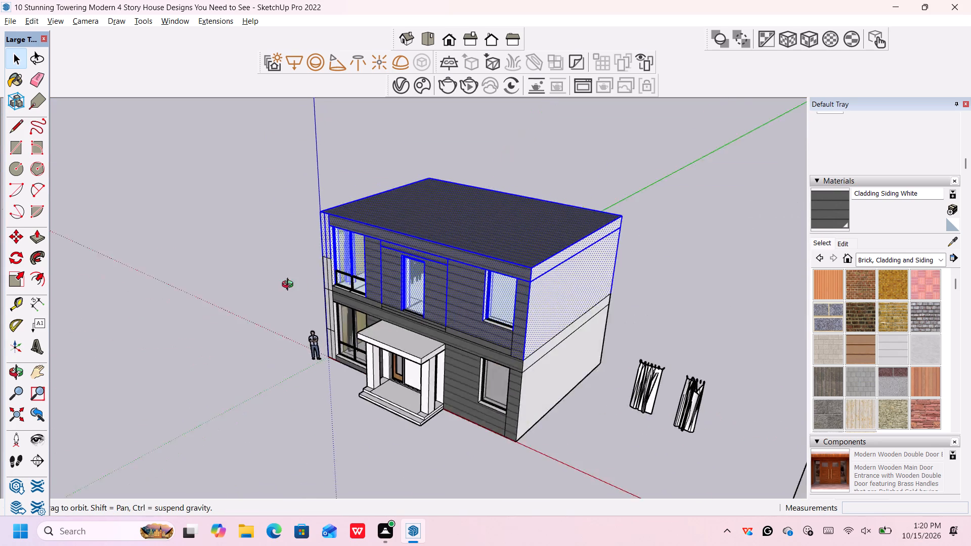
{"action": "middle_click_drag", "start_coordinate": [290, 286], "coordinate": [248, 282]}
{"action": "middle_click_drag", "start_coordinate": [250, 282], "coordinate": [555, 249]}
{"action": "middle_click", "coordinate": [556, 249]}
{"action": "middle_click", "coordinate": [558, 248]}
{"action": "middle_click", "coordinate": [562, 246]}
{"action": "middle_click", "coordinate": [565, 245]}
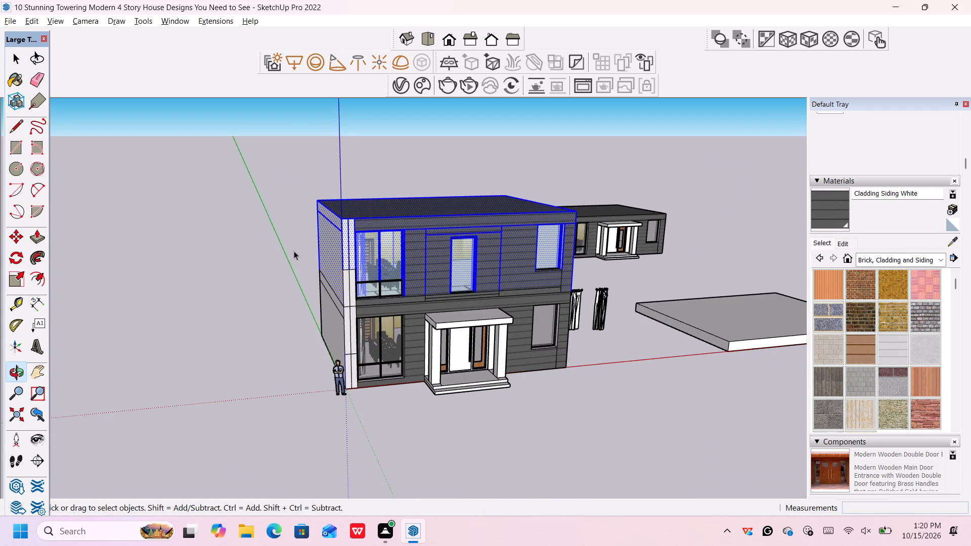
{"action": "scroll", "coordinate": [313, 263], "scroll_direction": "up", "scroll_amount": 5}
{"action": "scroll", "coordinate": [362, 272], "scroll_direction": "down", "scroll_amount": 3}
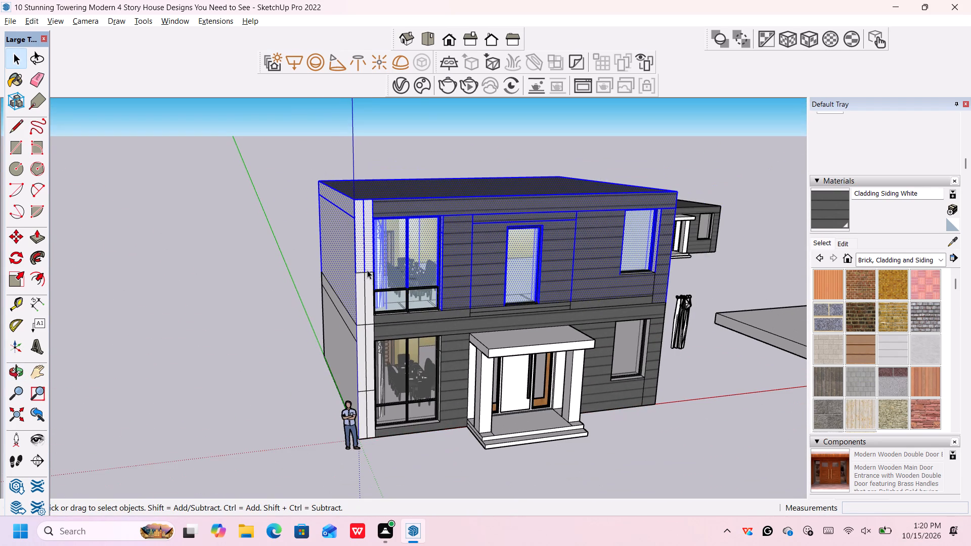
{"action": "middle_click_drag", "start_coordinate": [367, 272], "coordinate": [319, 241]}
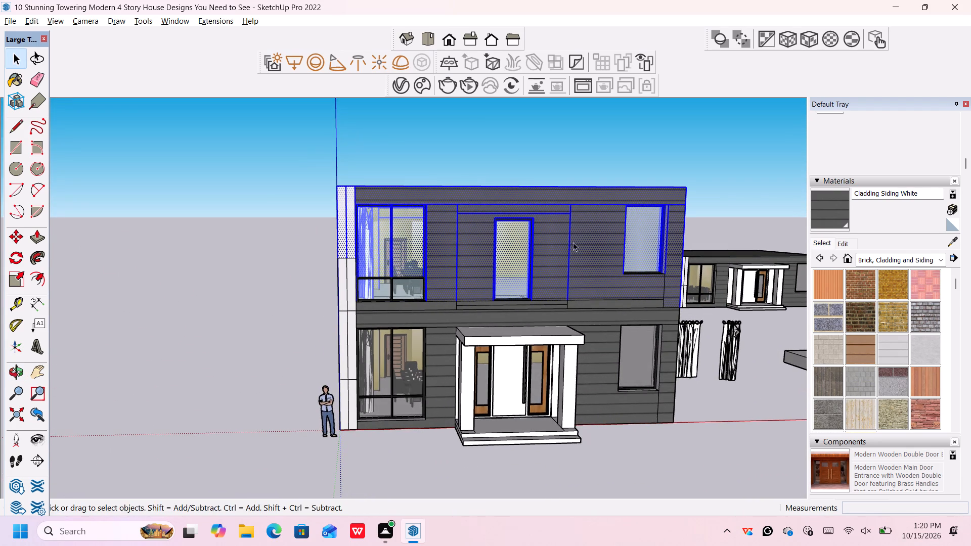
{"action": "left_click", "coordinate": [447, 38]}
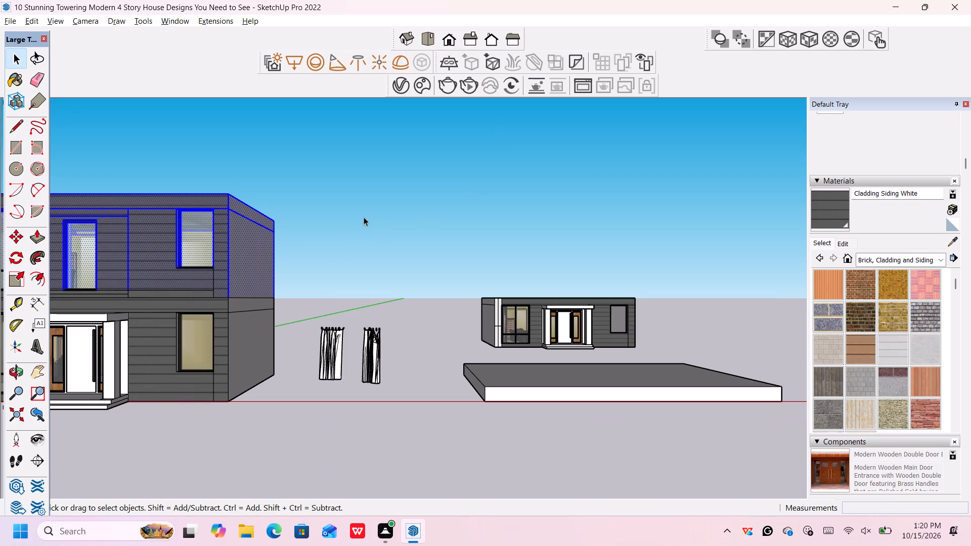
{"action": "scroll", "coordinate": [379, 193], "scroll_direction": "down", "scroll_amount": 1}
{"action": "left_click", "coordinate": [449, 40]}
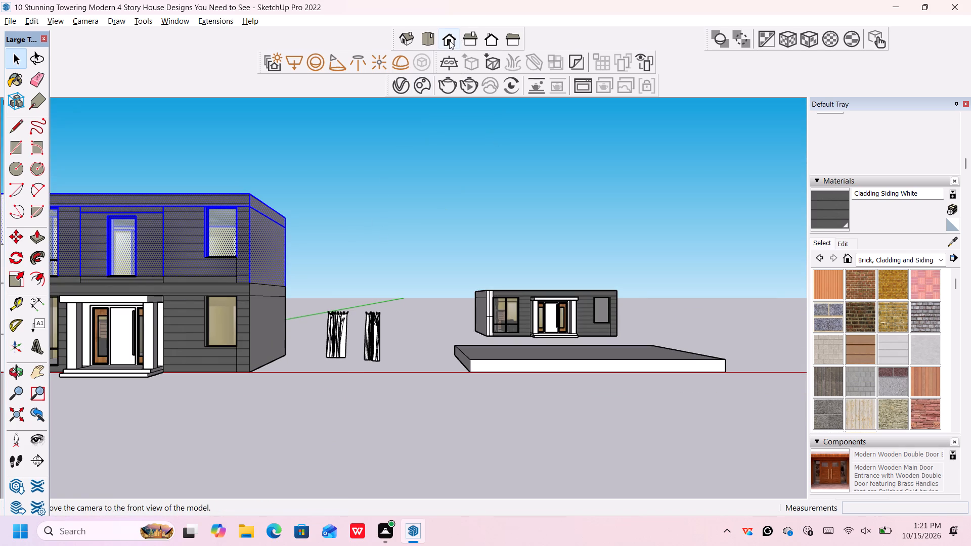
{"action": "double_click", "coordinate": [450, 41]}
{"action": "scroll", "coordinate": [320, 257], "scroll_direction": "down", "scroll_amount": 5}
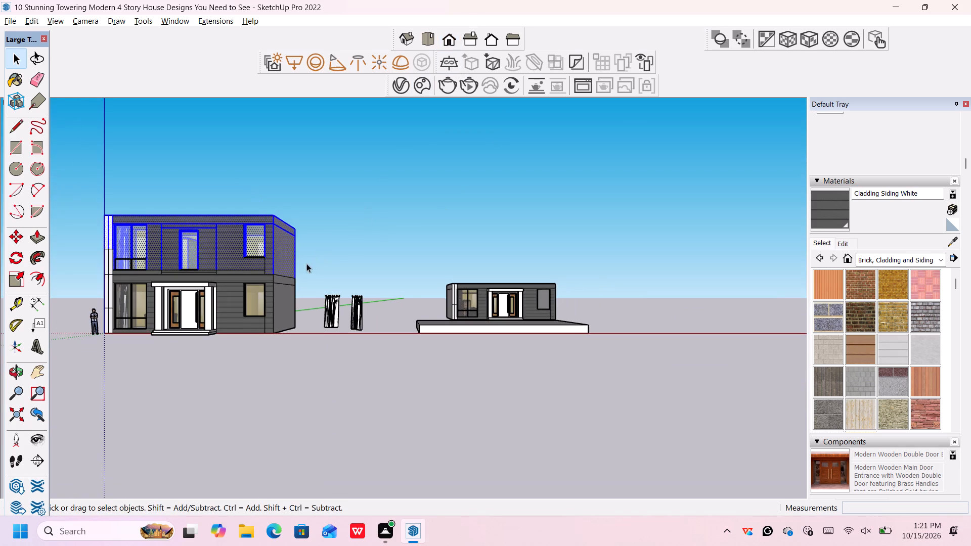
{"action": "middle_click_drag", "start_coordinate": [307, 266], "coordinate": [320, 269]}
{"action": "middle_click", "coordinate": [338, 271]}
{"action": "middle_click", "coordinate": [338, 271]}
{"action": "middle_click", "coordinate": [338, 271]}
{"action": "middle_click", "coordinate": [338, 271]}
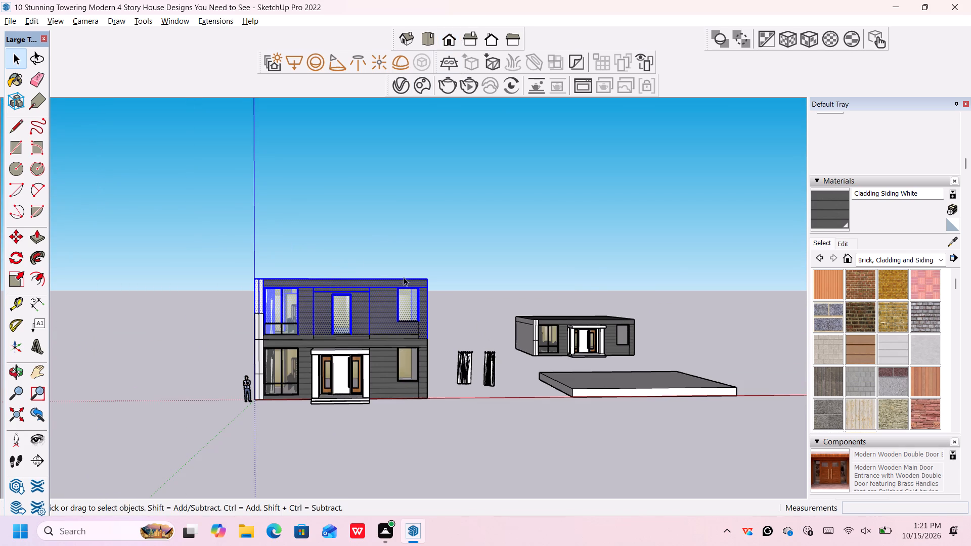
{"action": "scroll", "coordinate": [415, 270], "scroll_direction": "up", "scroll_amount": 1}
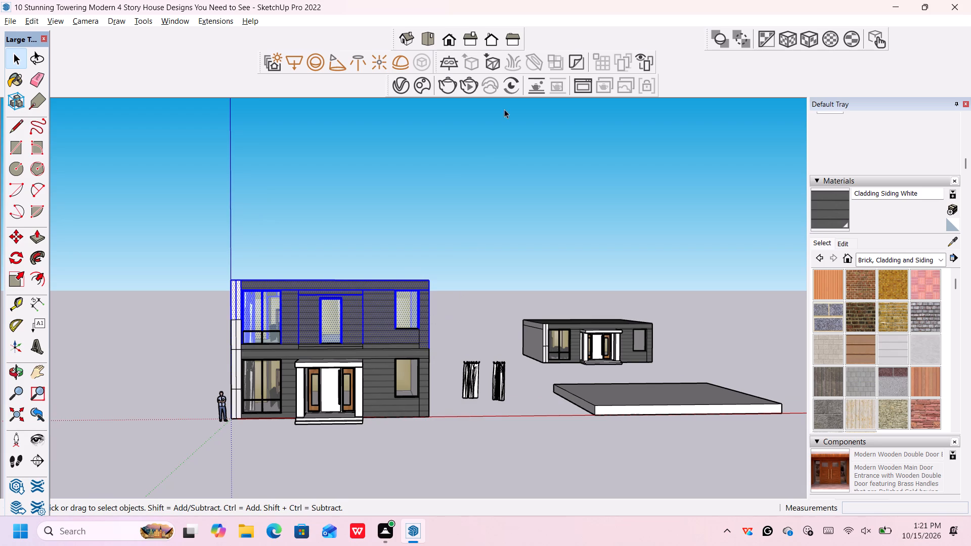
Select the whole second storey from the standard front view, including roof, side walls and windows, and make it a group.
{"action": "left_click", "coordinate": [449, 38]}
{"action": "left_click_drag", "start_coordinate": [347, 230], "coordinate": [87, 291]}
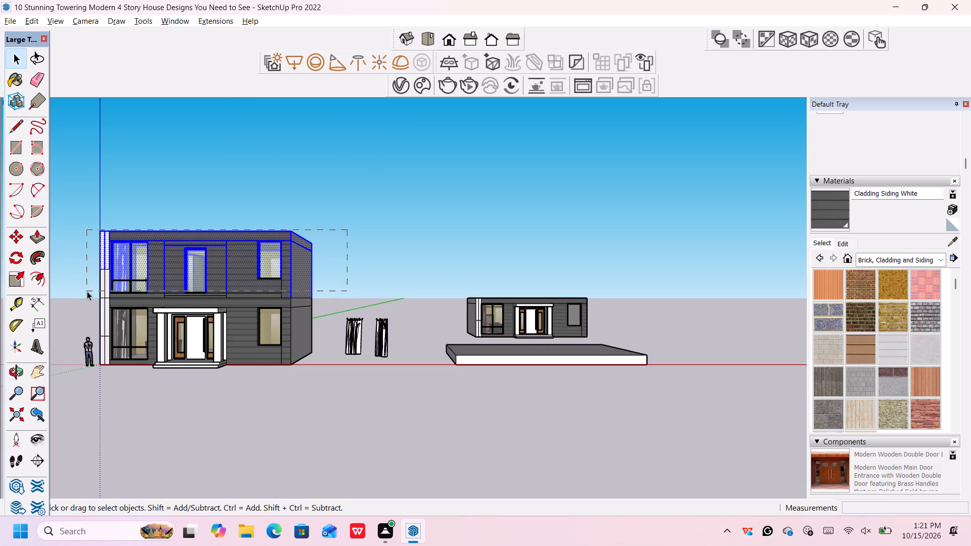
{"action": "left_click_drag", "start_coordinate": [87, 291], "coordinate": [88, 294]}
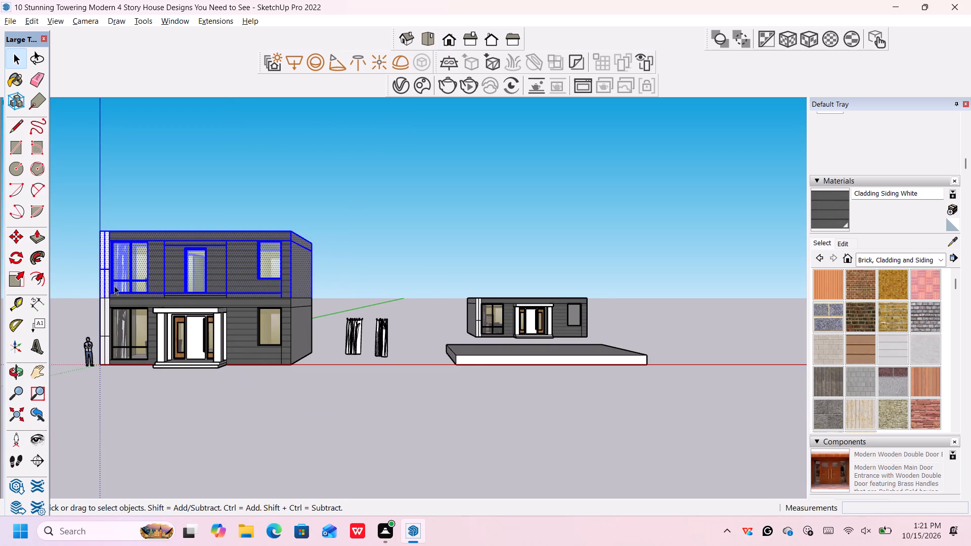
{"action": "scroll", "coordinate": [254, 276], "scroll_direction": "up", "scroll_amount": 1}
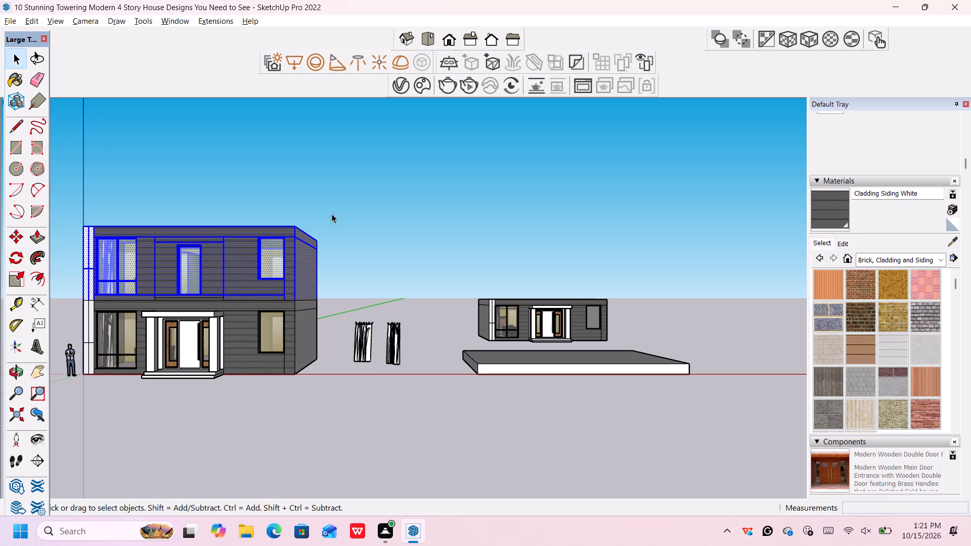
{"action": "left_click_drag", "start_coordinate": [345, 205], "coordinate": [33, 298]}
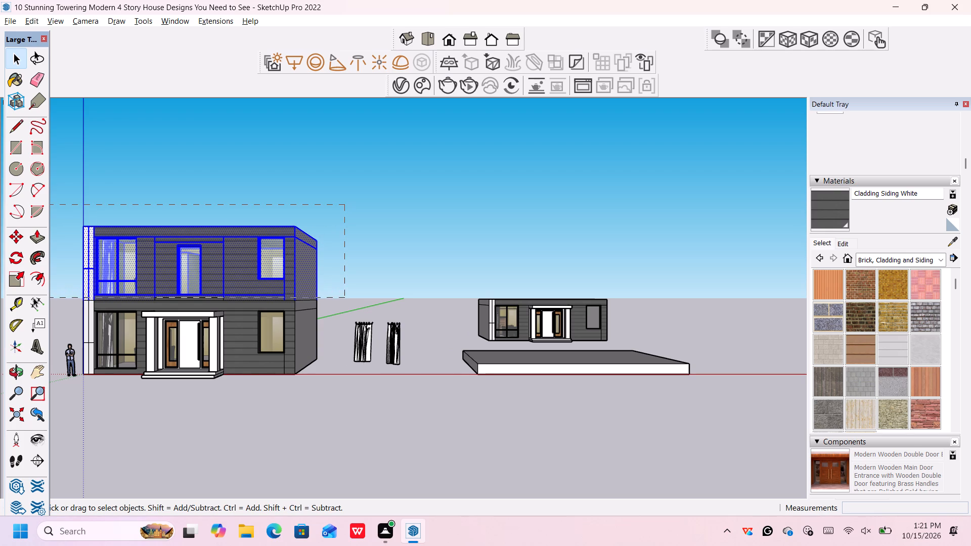
{"action": "left_click_drag", "start_coordinate": [33, 298], "coordinate": [34, 299]}
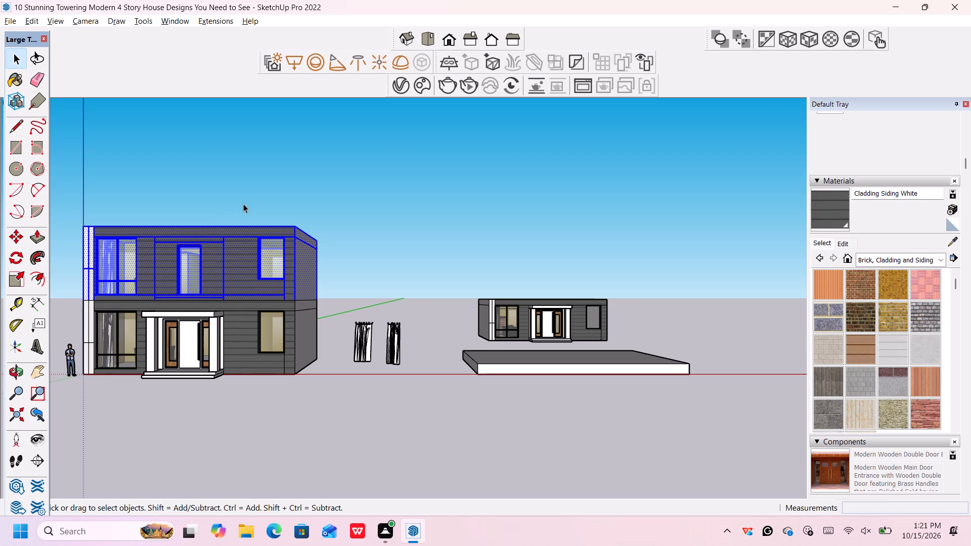
{"action": "scroll", "coordinate": [364, 220], "scroll_direction": "down", "scroll_amount": 4}
{"action": "middle_click_drag", "start_coordinate": [374, 229], "coordinate": [261, 286]}
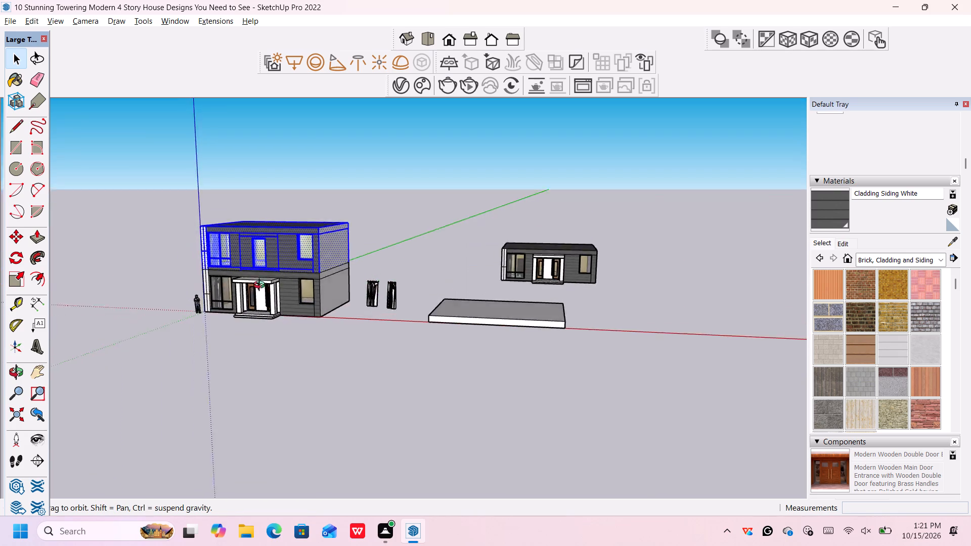
{"action": "middle_click_drag", "start_coordinate": [261, 286], "coordinate": [2, 297]}
{"action": "scroll", "coordinate": [476, 237], "scroll_direction": "down", "scroll_amount": 4}
{"action": "middle_click_drag", "start_coordinate": [495, 232], "coordinate": [480, 243]}
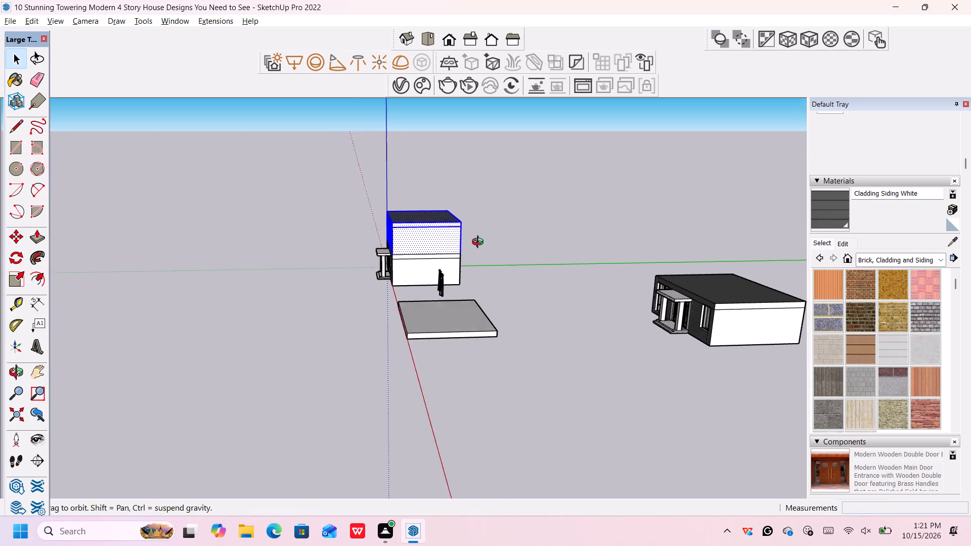
{"action": "middle_click_drag", "start_coordinate": [480, 243], "coordinate": [498, 257]}
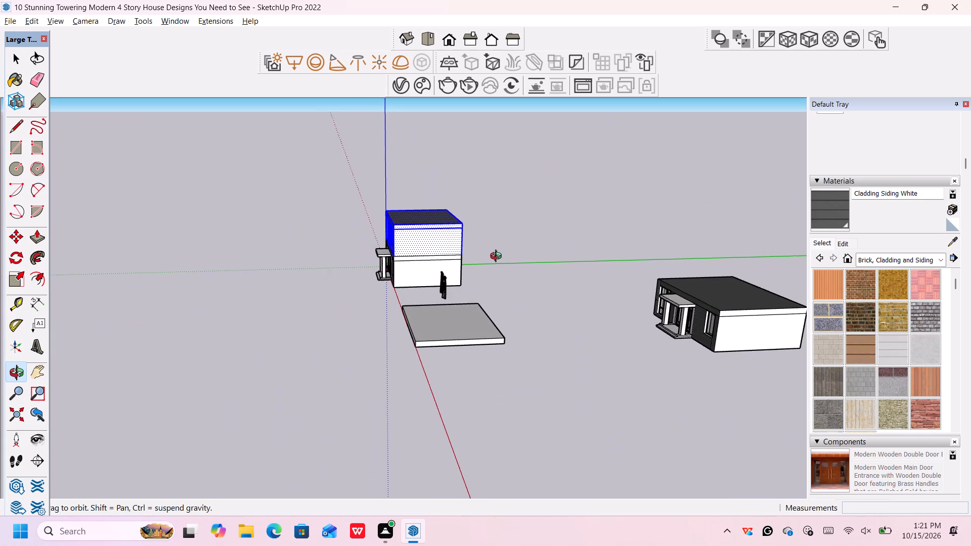
{"action": "middle_click_drag", "start_coordinate": [498, 257], "coordinate": [638, 242]}
{"action": "scroll", "coordinate": [422, 216], "scroll_direction": "up", "scroll_amount": 5}
{"action": "scroll", "coordinate": [349, 257], "scroll_direction": "down", "scroll_amount": 1}
{"action": "scroll", "coordinate": [338, 260], "scroll_direction": "up", "scroll_amount": 2}
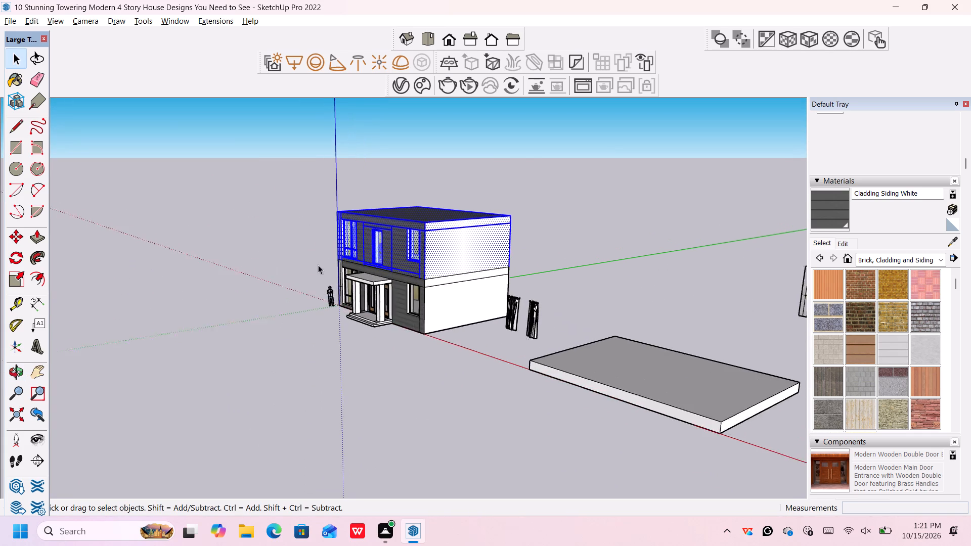
{"action": "scroll", "coordinate": [318, 265], "scroll_direction": "up", "scroll_amount": 2}
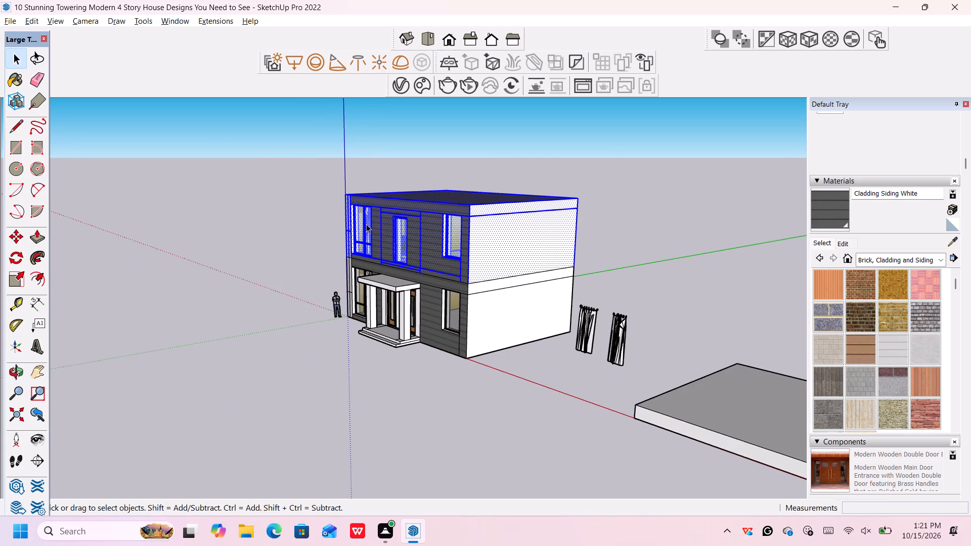
{"action": "right_click", "coordinate": [366, 224]}
{"action": "left_click", "coordinate": [411, 336]}
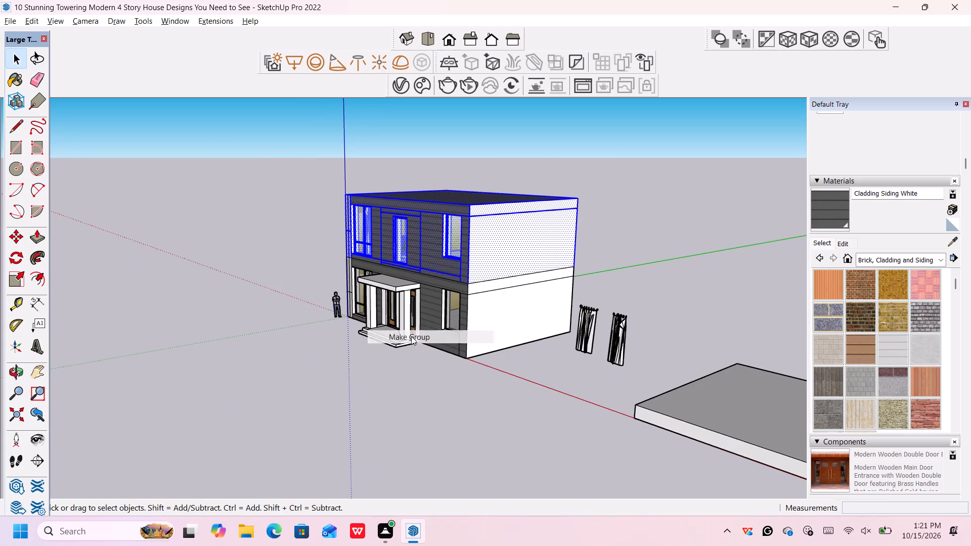
Examine the grouped second storey's lower edge against the siding band and white corner strip below it.
{"action": "scroll", "coordinate": [382, 302], "scroll_direction": "down", "scroll_amount": 1}
{"action": "scroll", "coordinate": [372, 300], "scroll_direction": "up", "scroll_amount": 2}
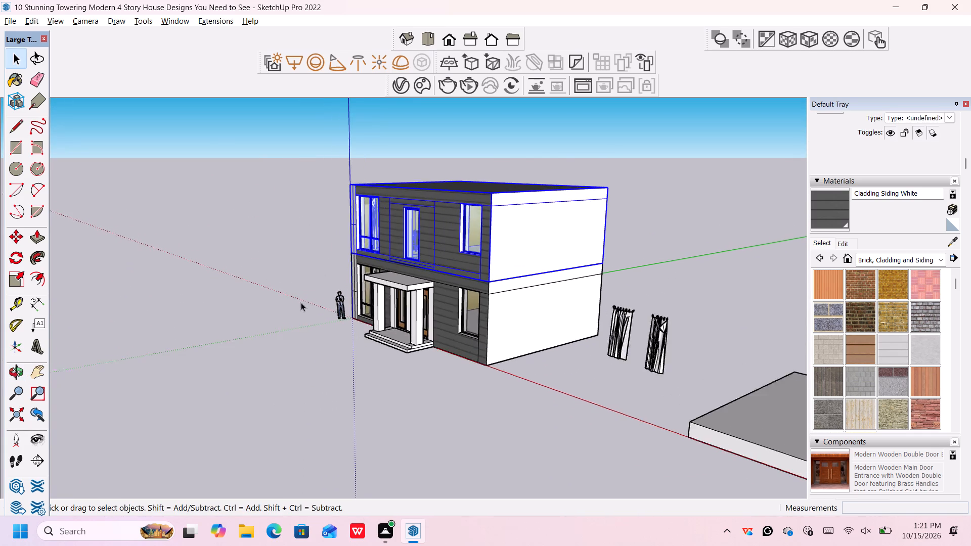
{"action": "scroll", "coordinate": [301, 302], "scroll_direction": "up", "scroll_amount": 2}
{"action": "scroll", "coordinate": [307, 301], "scroll_direction": "down", "scroll_amount": 1}
{"action": "middle_click_drag", "start_coordinate": [307, 302], "coordinate": [322, 307]}
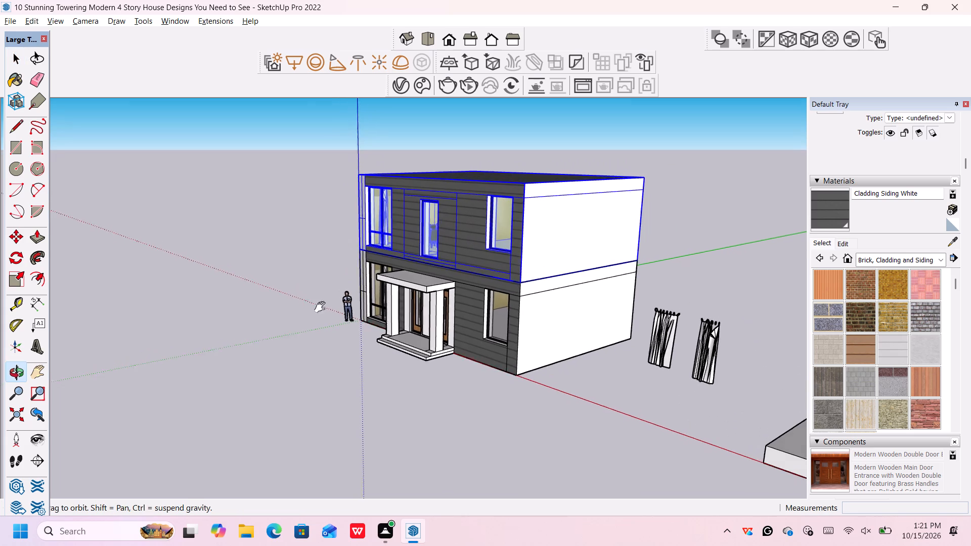
{"action": "middle_click_drag", "start_coordinate": [322, 307], "coordinate": [349, 311]}
{"action": "middle_click_drag", "start_coordinate": [351, 311], "coordinate": [587, 304]}
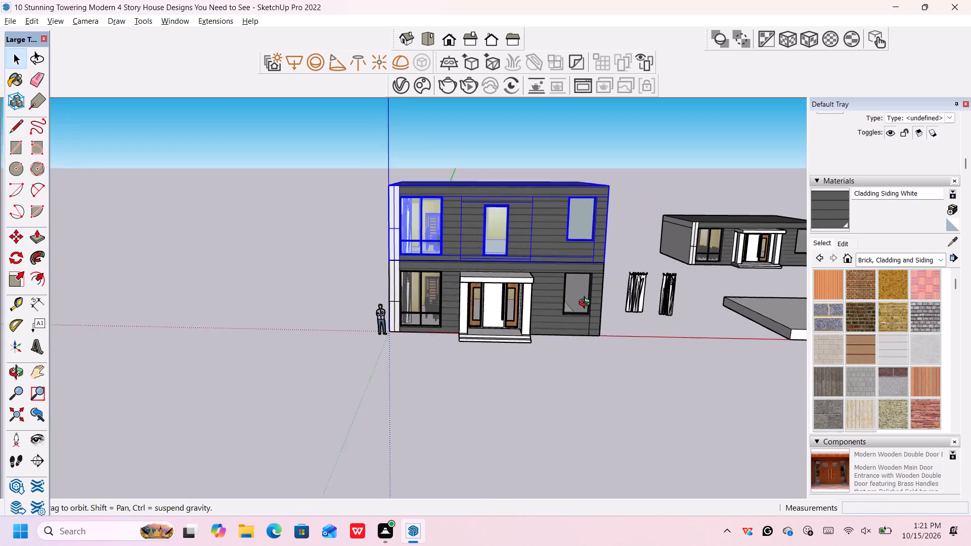
{"action": "middle_click_drag", "start_coordinate": [587, 304], "coordinate": [588, 302]}
{"action": "scroll", "coordinate": [459, 243], "scroll_direction": "up", "scroll_amount": 11}
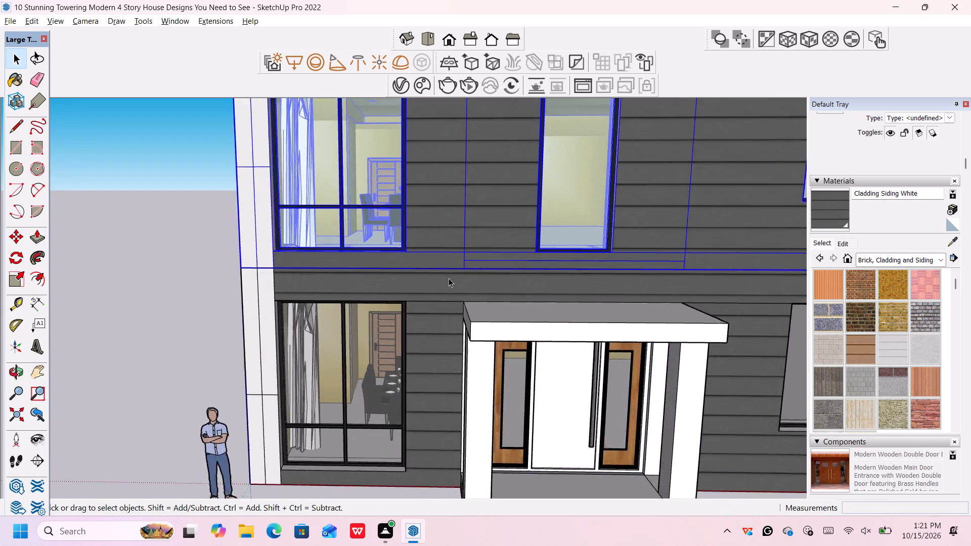
{"action": "scroll", "coordinate": [449, 278], "scroll_direction": "up", "scroll_amount": 1}
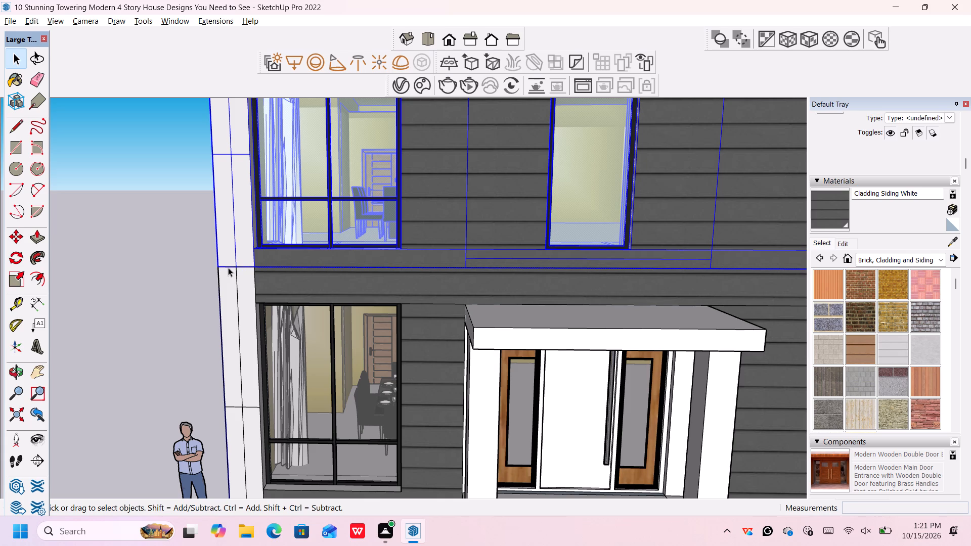
{"action": "scroll", "coordinate": [228, 267], "scroll_direction": "down", "scroll_amount": 12}
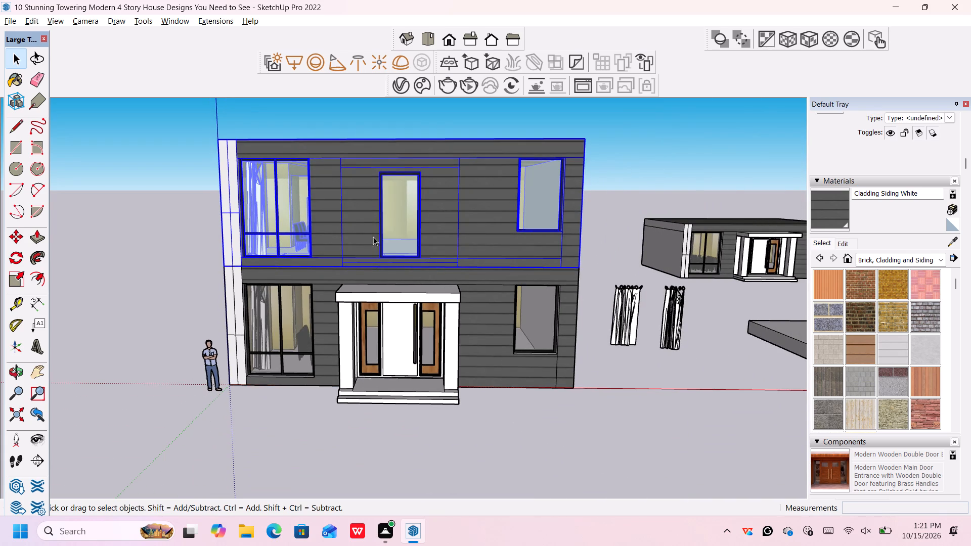
Copy the second-storey group 14' straight up from its lower front corner to form a third storey.
{"action": "left_click", "coordinate": [226, 255]}
{"action": "left_click", "coordinate": [223, 257]}
{"action": "left_click", "coordinate": [168, 249]}
{"action": "left_click", "coordinate": [233, 246]}
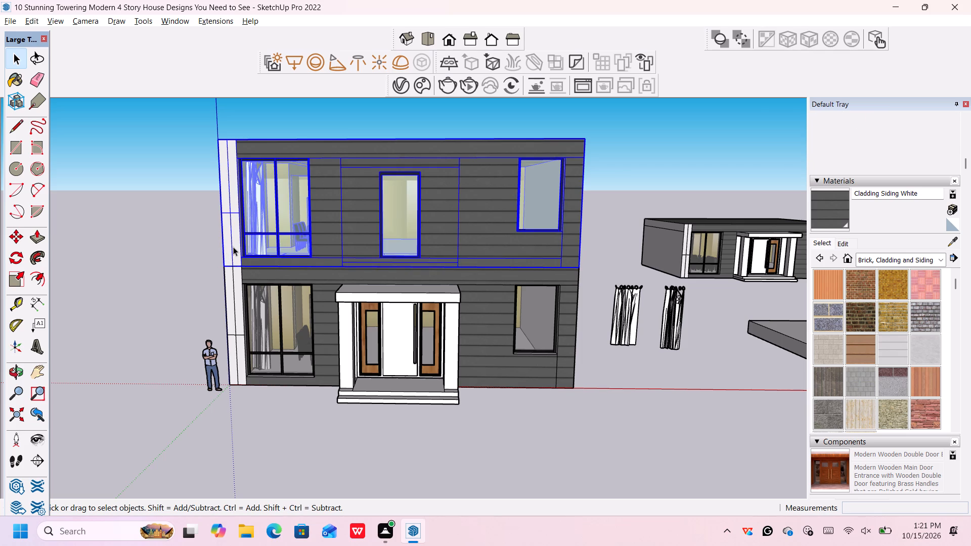
{"action": "right_click", "coordinate": [234, 246]}
{"action": "left_click", "coordinate": [231, 248]}
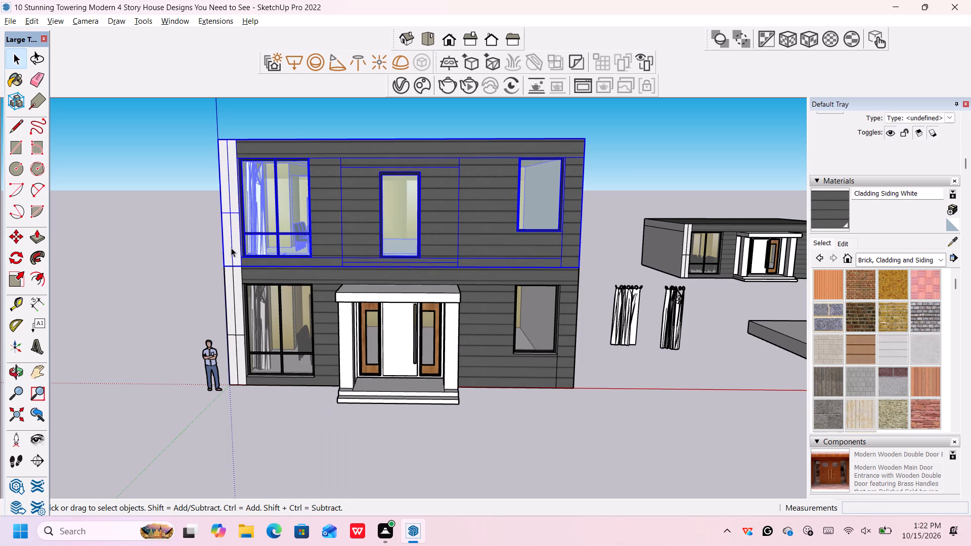
{"action": "key", "text": "m"}
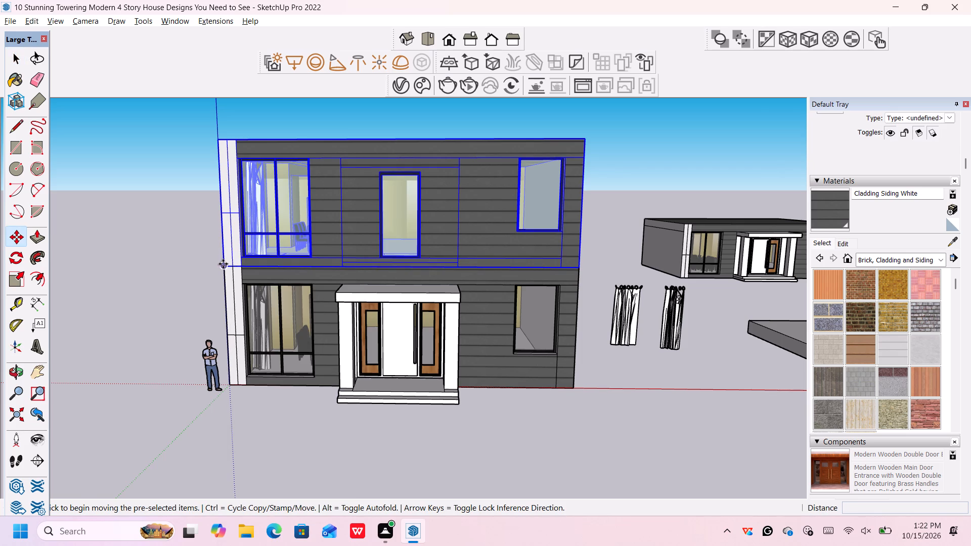
{"action": "left_click", "coordinate": [223, 264]}
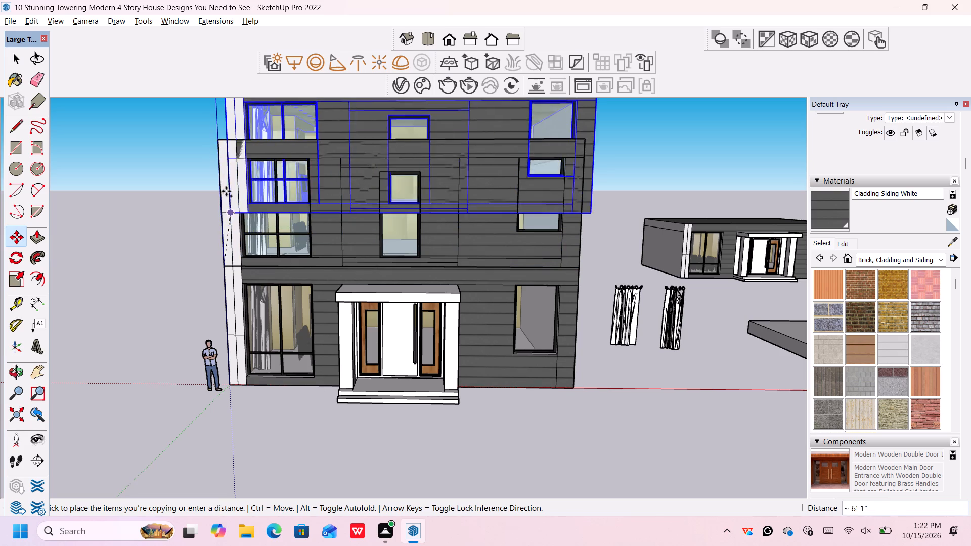
{"action": "left_click", "coordinate": [218, 140]}
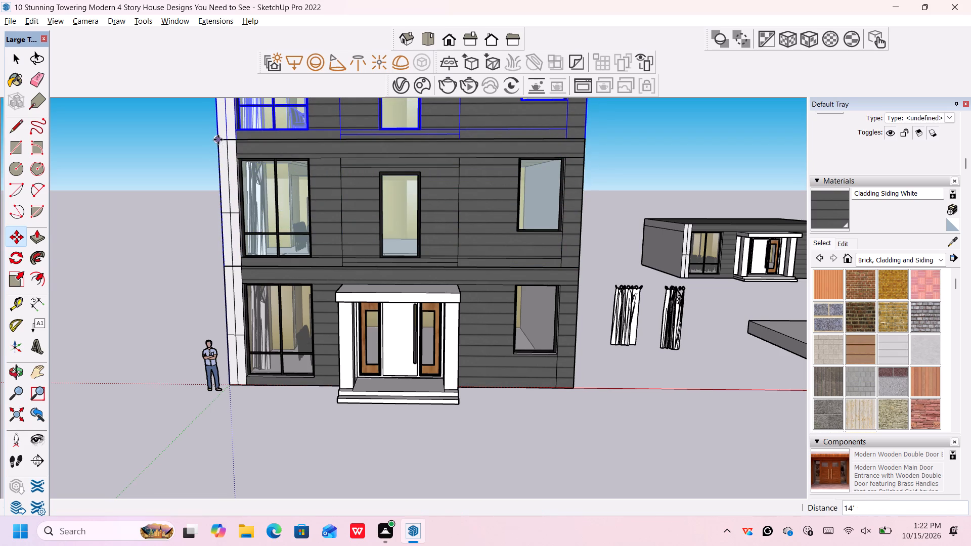
Examine the stacked three-storey building from the front, sides and above.
{"action": "scroll", "coordinate": [227, 159], "scroll_direction": "down", "scroll_amount": 7}
{"action": "scroll", "coordinate": [374, 180], "scroll_direction": "down", "scroll_amount": 6}
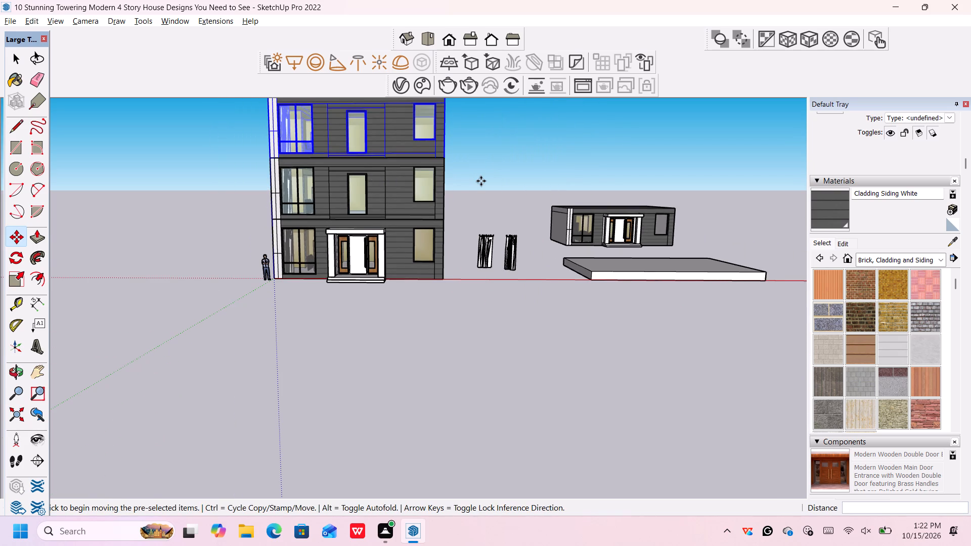
{"action": "middle_click_drag", "start_coordinate": [480, 184], "coordinate": [477, 360], "text": "shift"}
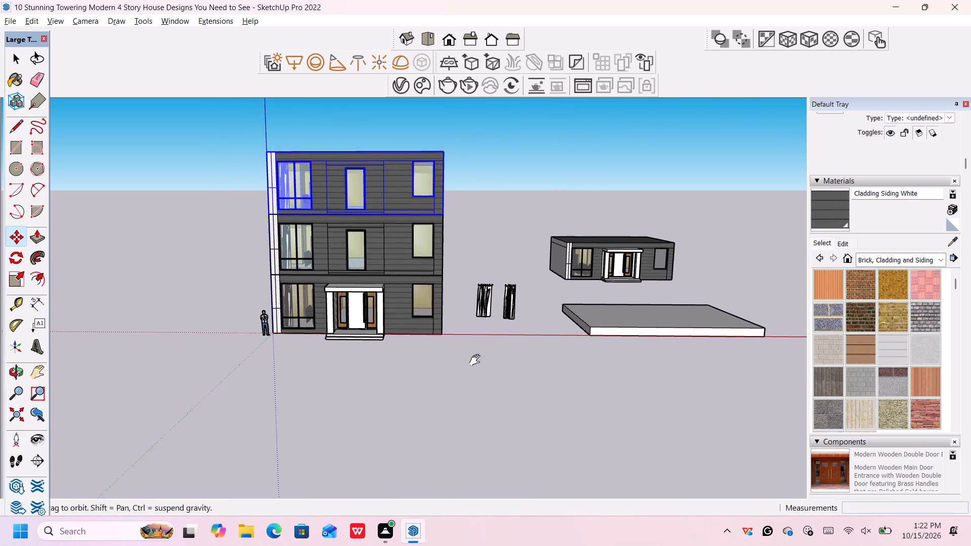
{"action": "middle_click_drag", "start_coordinate": [477, 360], "coordinate": [475, 378], "text": "shift"}
{"action": "scroll", "coordinate": [411, 195], "scroll_direction": "up", "scroll_amount": 3}
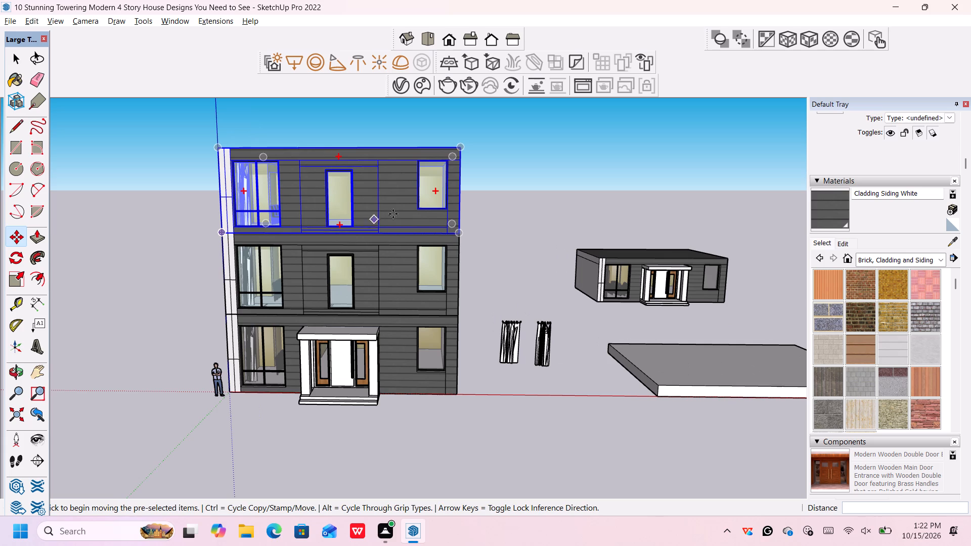
{"action": "middle_click_drag", "start_coordinate": [481, 196], "coordinate": [437, 213]}
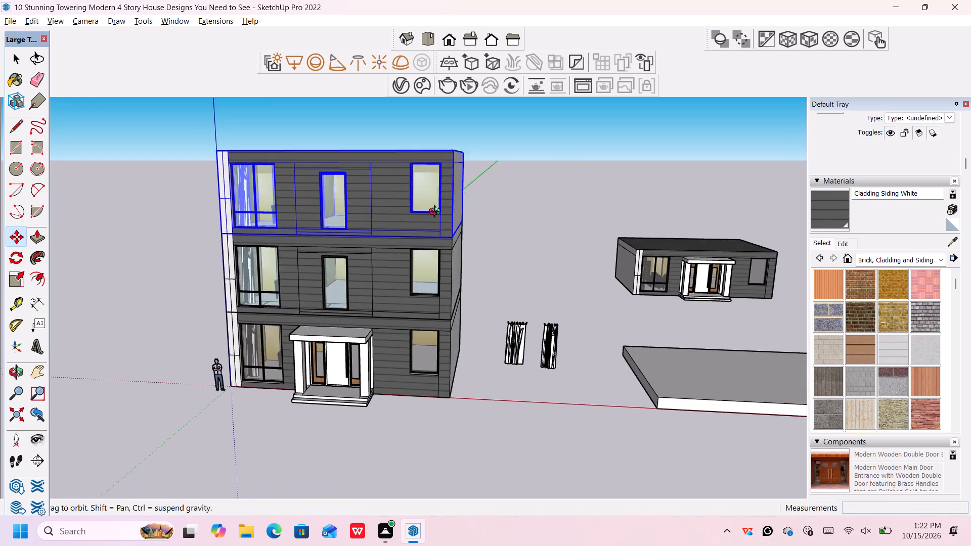
{"action": "middle_click_drag", "start_coordinate": [437, 213], "coordinate": [180, 236]}
{"action": "middle_click_drag", "start_coordinate": [180, 236], "coordinate": [174, 237]}
{"action": "middle_click_drag", "start_coordinate": [173, 237], "coordinate": [566, 253]}
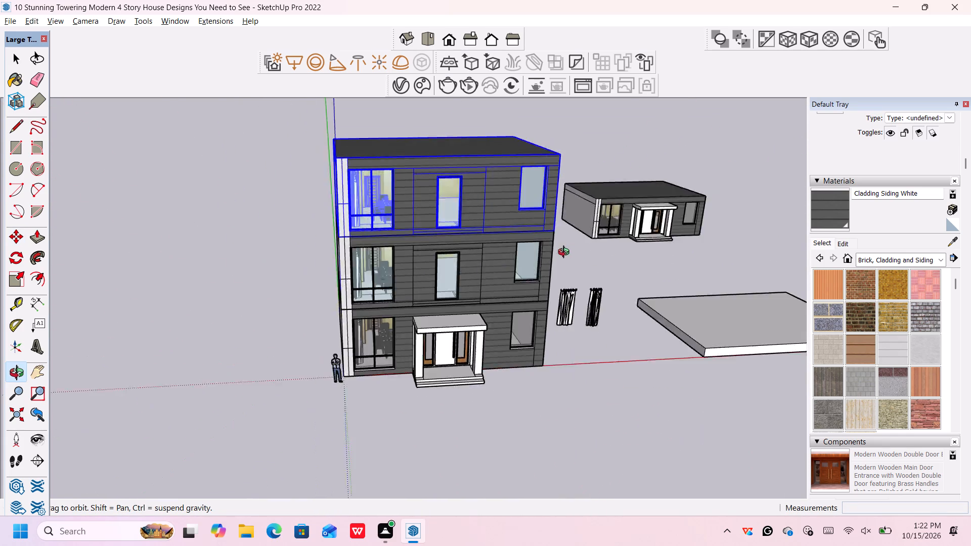
{"action": "middle_click_drag", "start_coordinate": [566, 253], "coordinate": [637, 245]}
{"action": "middle_click_drag", "start_coordinate": [630, 247], "coordinate": [23, 276]}
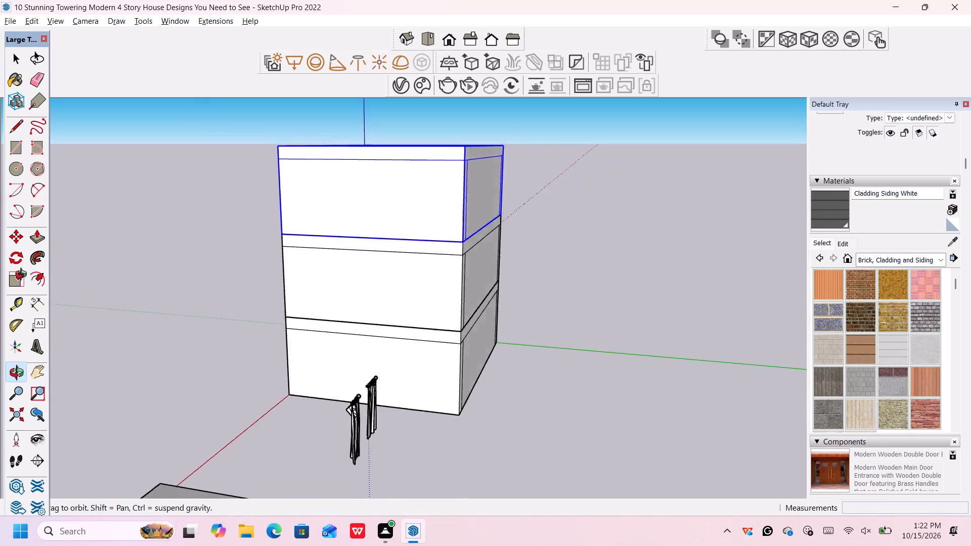
{"action": "middle_click_drag", "start_coordinate": [23, 276], "coordinate": [95, 295]}
{"action": "scroll", "coordinate": [219, 274], "scroll_direction": "down", "scroll_amount": 4}
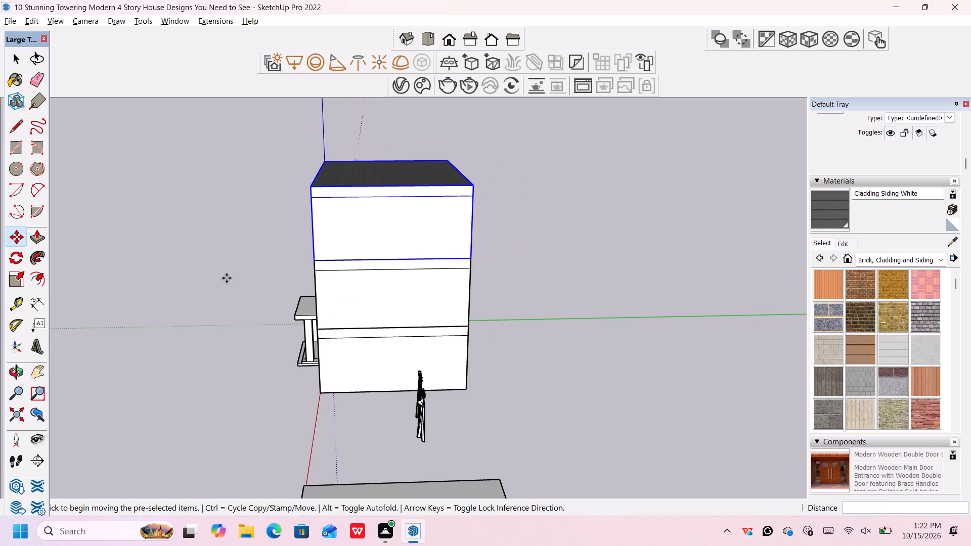
{"action": "middle_click_drag", "start_coordinate": [228, 281], "coordinate": [586, 241]}
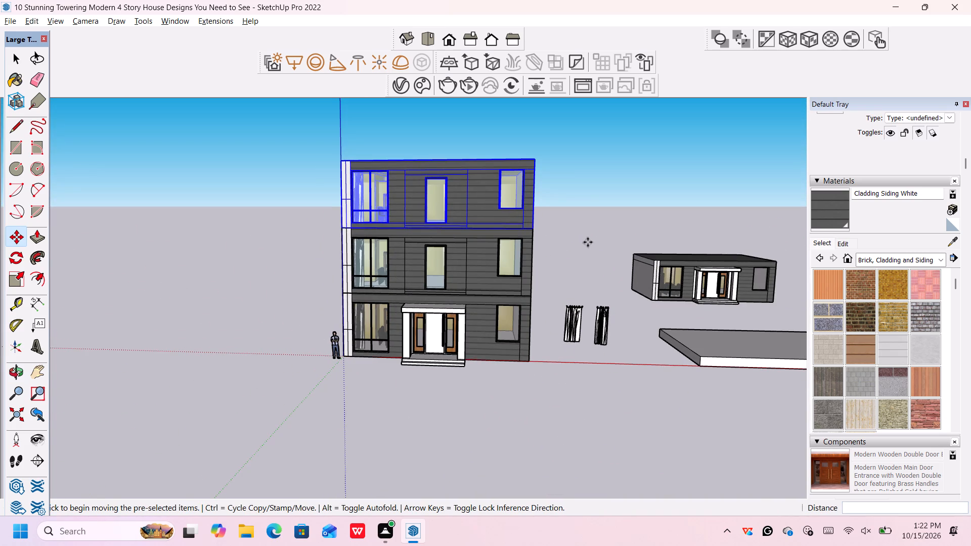
{"action": "scroll", "coordinate": [587, 259], "scroll_direction": "up", "scroll_amount": 4}
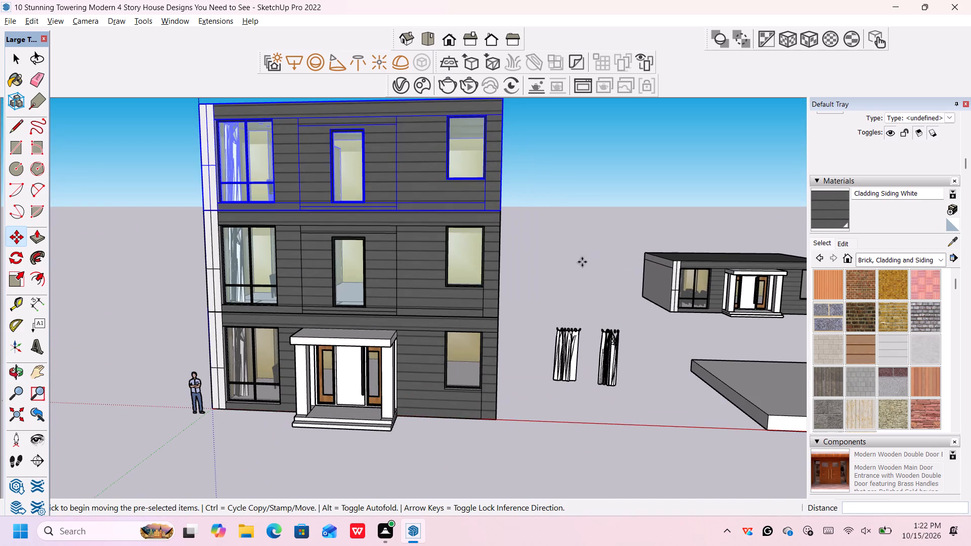
Place a spare copy of the third-storey group about 128' away, in open space beside the building.
{"action": "key", "text": "space"}
{"action": "scroll", "coordinate": [516, 238], "scroll_direction": "down", "scroll_amount": 5}
{"action": "scroll", "coordinate": [532, 199], "scroll_direction": "up", "scroll_amount": 2}
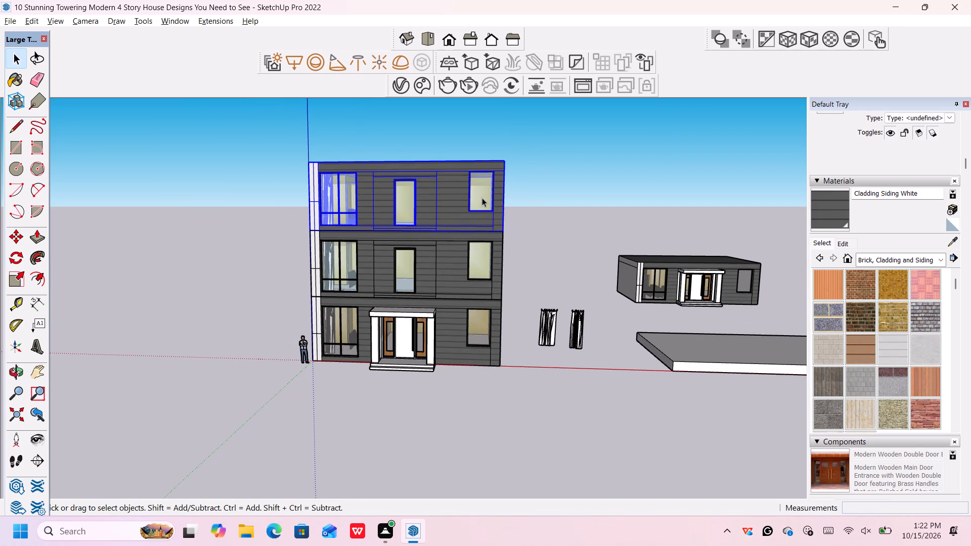
{"action": "scroll", "coordinate": [482, 198], "scroll_direction": "up", "scroll_amount": 1}
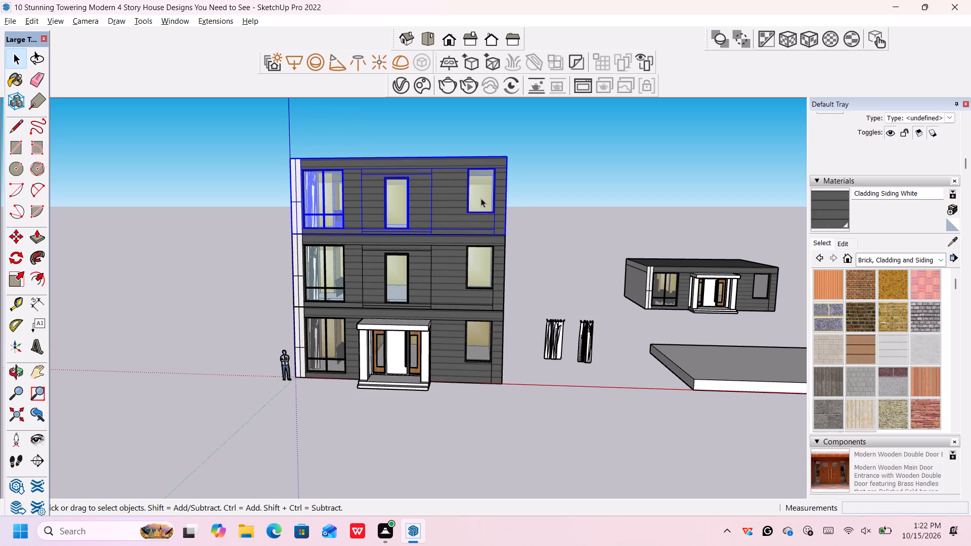
{"action": "key", "text": "m"}
{"action": "left_click", "coordinate": [290, 232]}
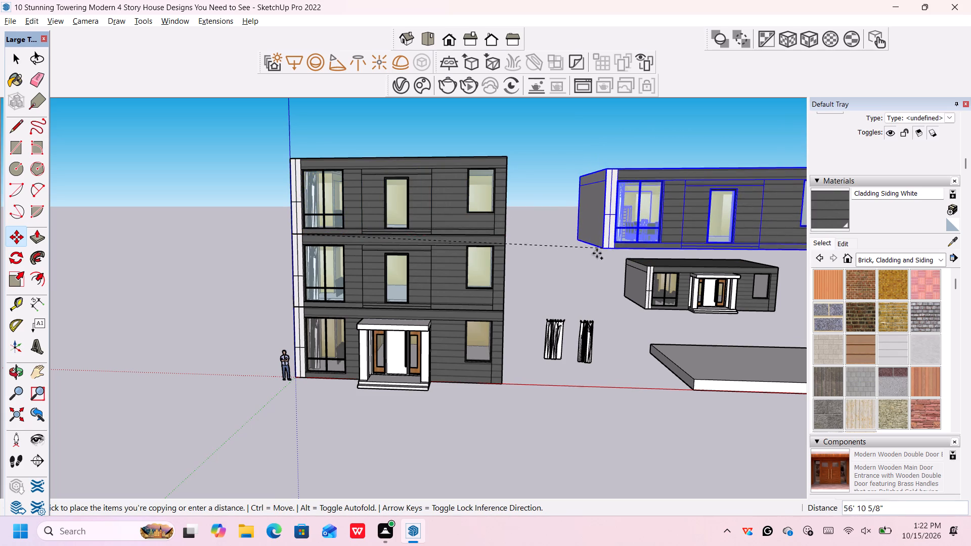
{"action": "scroll", "coordinate": [602, 195], "scroll_direction": "down", "scroll_amount": 6}
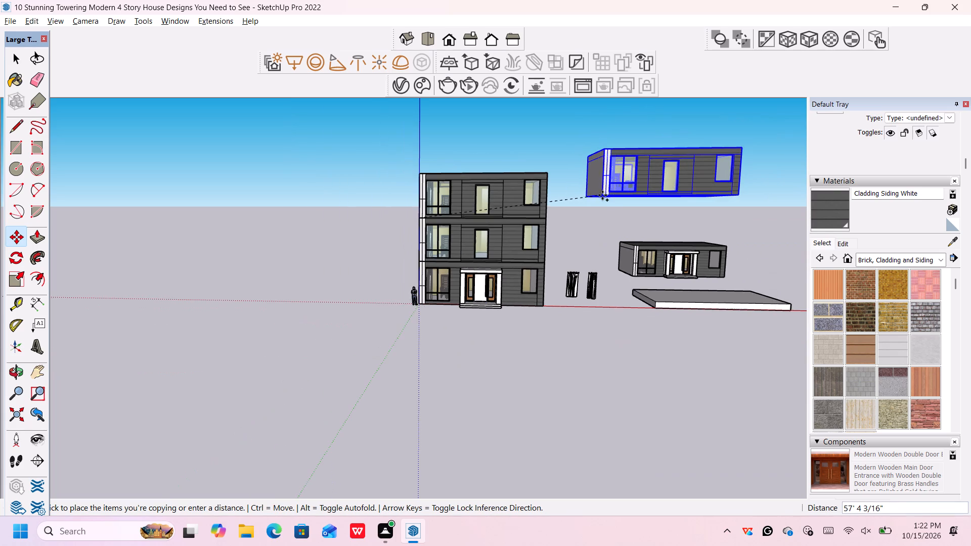
{"action": "scroll", "coordinate": [609, 195], "scroll_direction": "down", "scroll_amount": 1}
{"action": "middle_click_drag", "start_coordinate": [610, 199], "coordinate": [491, 280]}
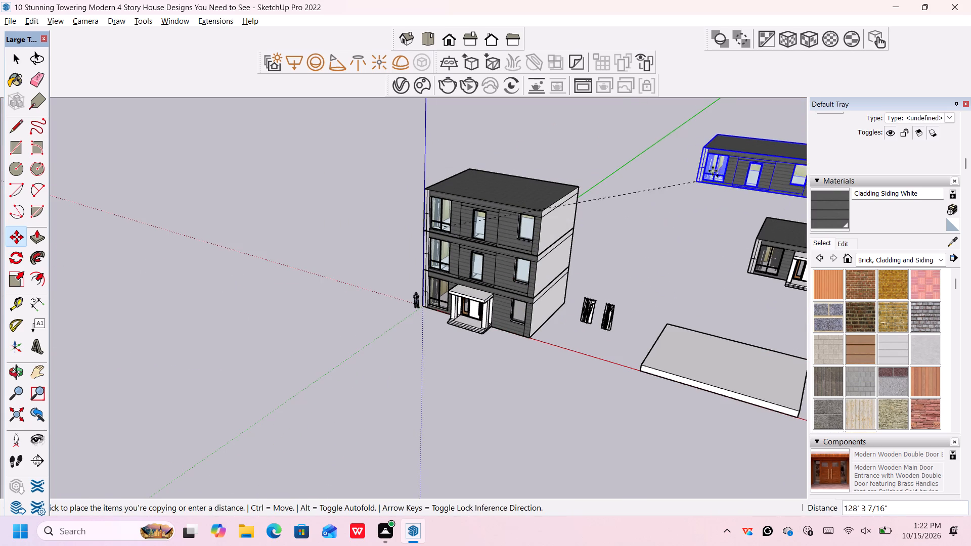
{"action": "left_click", "coordinate": [708, 178]}
Explode the third-storey group on the building.
{"action": "scroll", "coordinate": [710, 178], "scroll_direction": "down", "scroll_amount": 6}
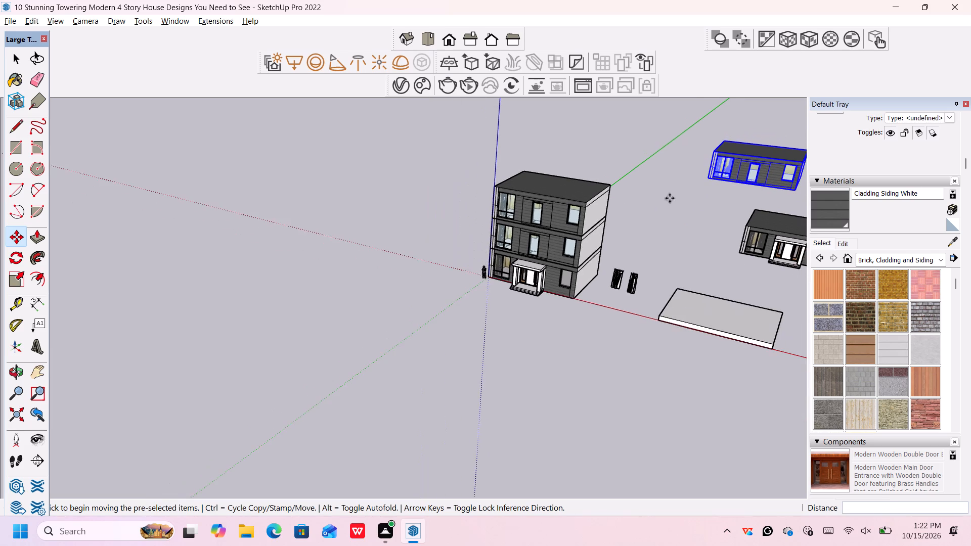
{"action": "scroll", "coordinate": [669, 199], "scroll_direction": "down", "scroll_amount": 4}
{"action": "middle_click_drag", "start_coordinate": [602, 225], "coordinate": [686, 181]}
{"action": "scroll", "coordinate": [675, 185], "scroll_direction": "up", "scroll_amount": 2}
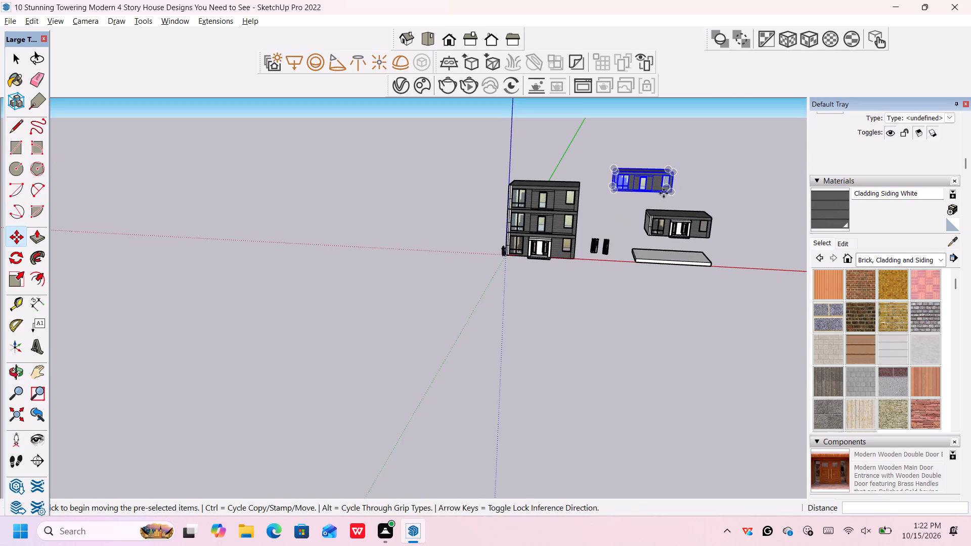
{"action": "scroll", "coordinate": [664, 193], "scroll_direction": "up", "scroll_amount": 3}
{"action": "scroll", "coordinate": [514, 230], "scroll_direction": "up", "scroll_amount": 5}
{"action": "scroll", "coordinate": [573, 214], "scroll_direction": "up", "scroll_amount": 2}
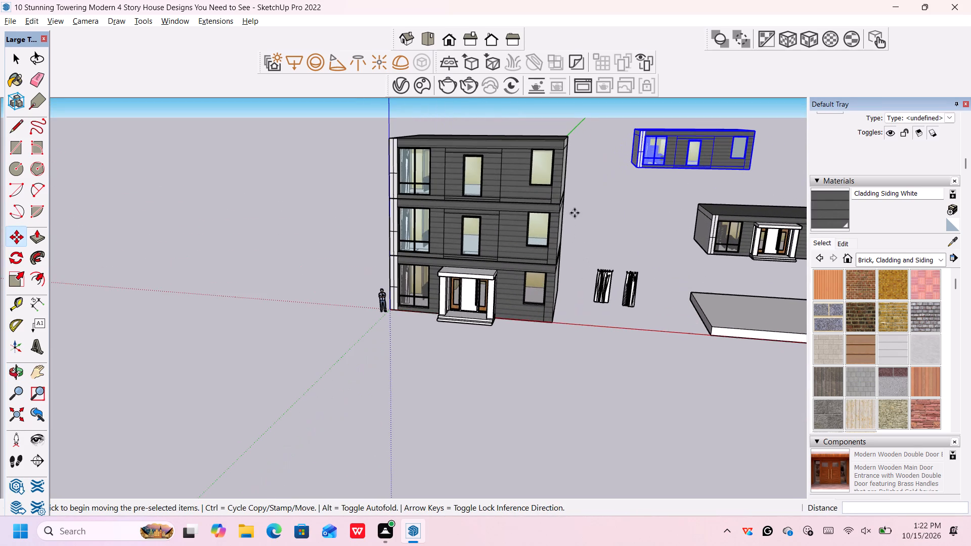
{"action": "key", "text": "space"}
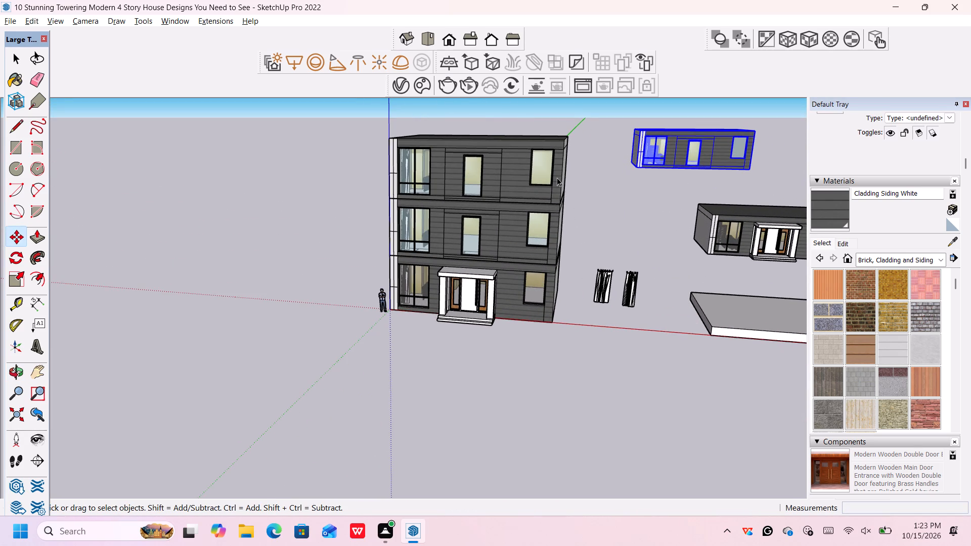
{"action": "left_click", "coordinate": [560, 174]}
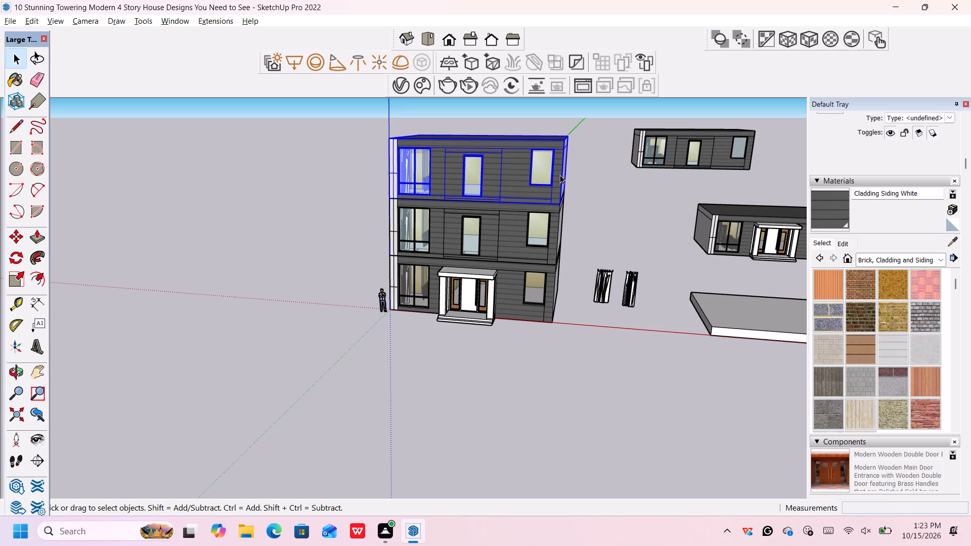
{"action": "right_click", "coordinate": [560, 175]}
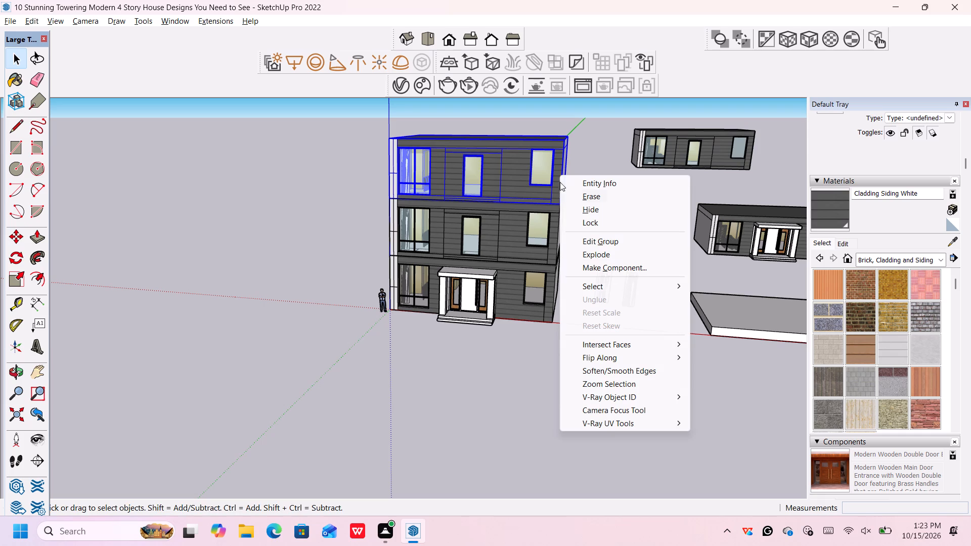
{"action": "left_click", "coordinate": [594, 255]}
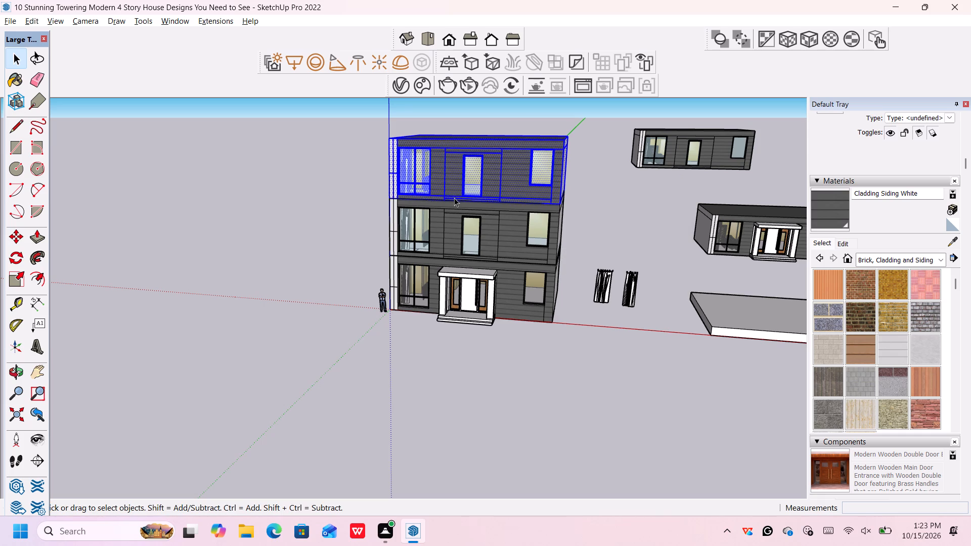
Explode the second-storey group of the building.
{"action": "scroll", "coordinate": [468, 194], "scroll_direction": "up", "scroll_amount": 5}
{"action": "scroll", "coordinate": [487, 188], "scroll_direction": "down", "scroll_amount": 2}
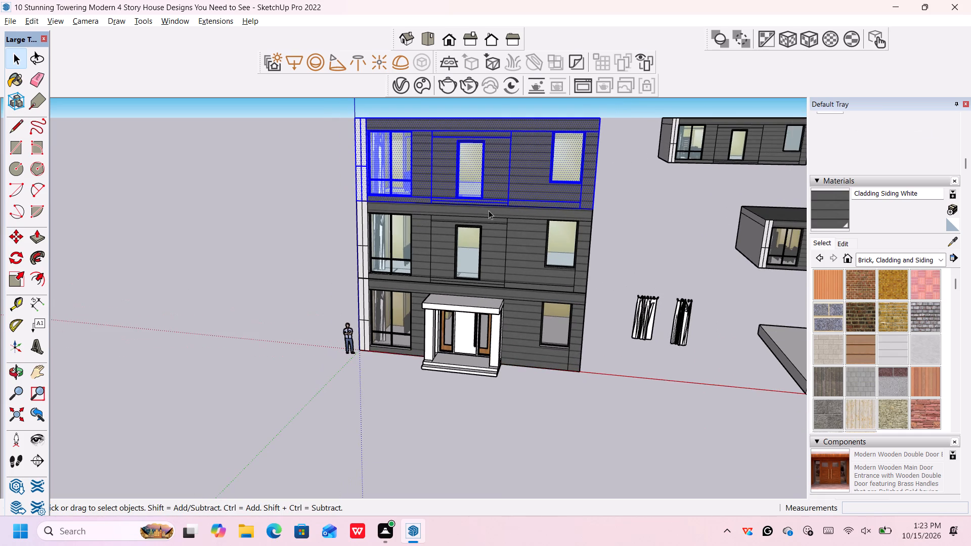
{"action": "scroll", "coordinate": [498, 207], "scroll_direction": "up", "scroll_amount": 1}
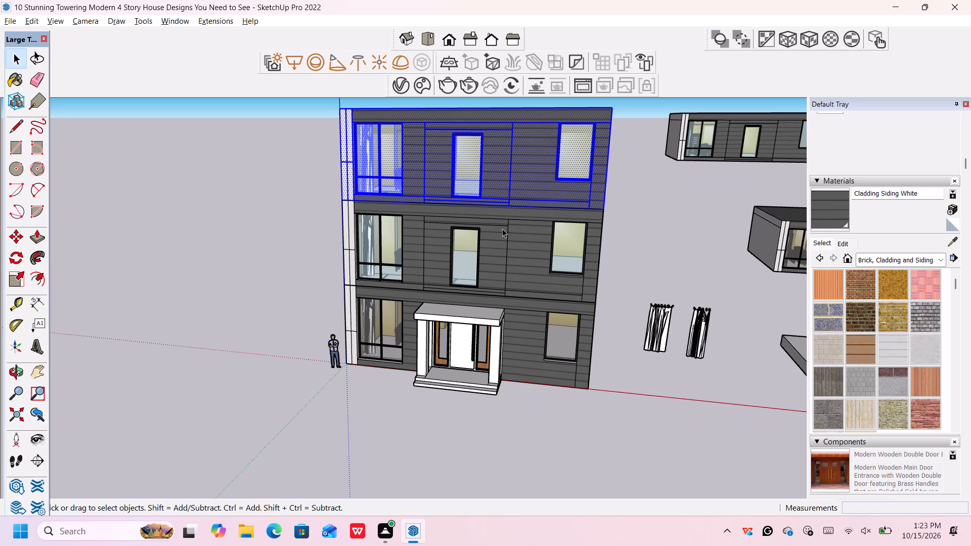
{"action": "left_click", "coordinate": [502, 229]}
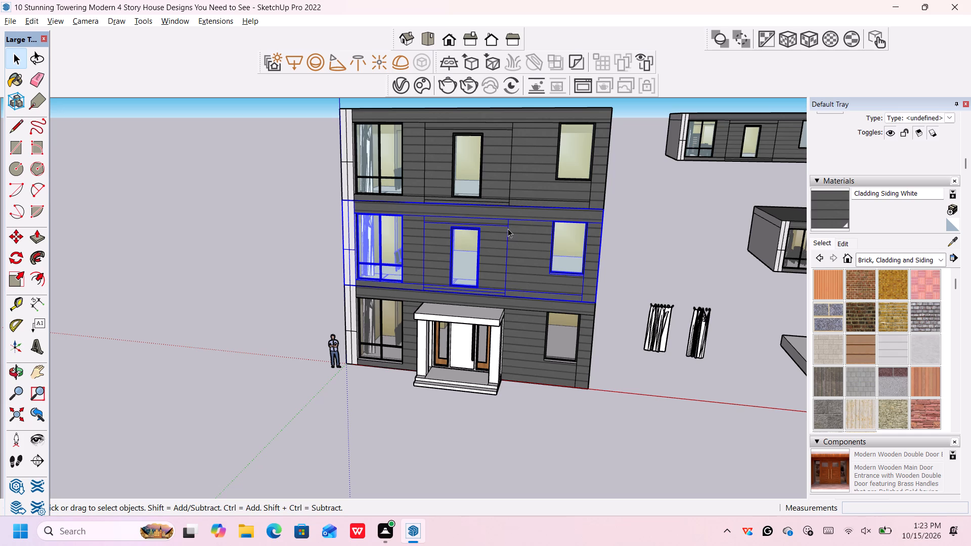
{"action": "right_click", "coordinate": [508, 229]}
{"action": "left_click", "coordinate": [543, 305]}
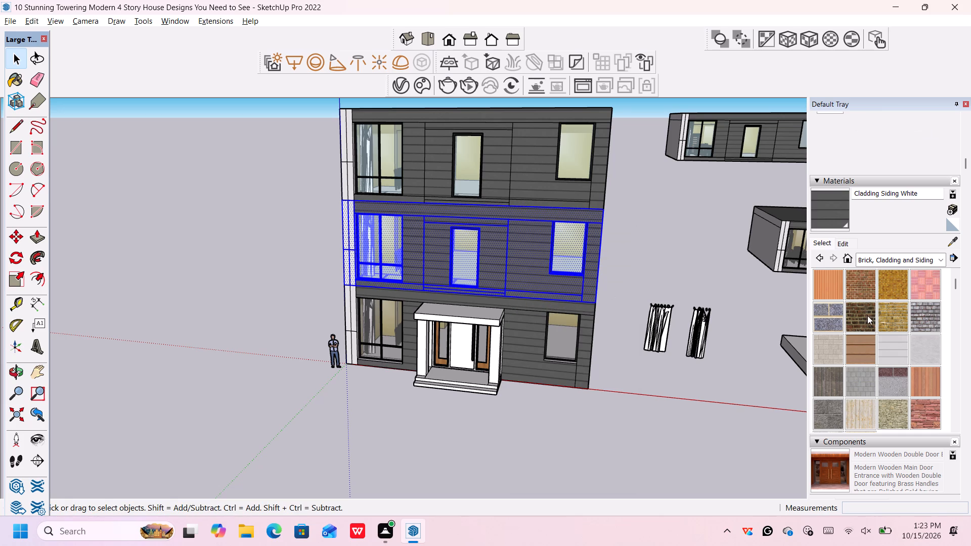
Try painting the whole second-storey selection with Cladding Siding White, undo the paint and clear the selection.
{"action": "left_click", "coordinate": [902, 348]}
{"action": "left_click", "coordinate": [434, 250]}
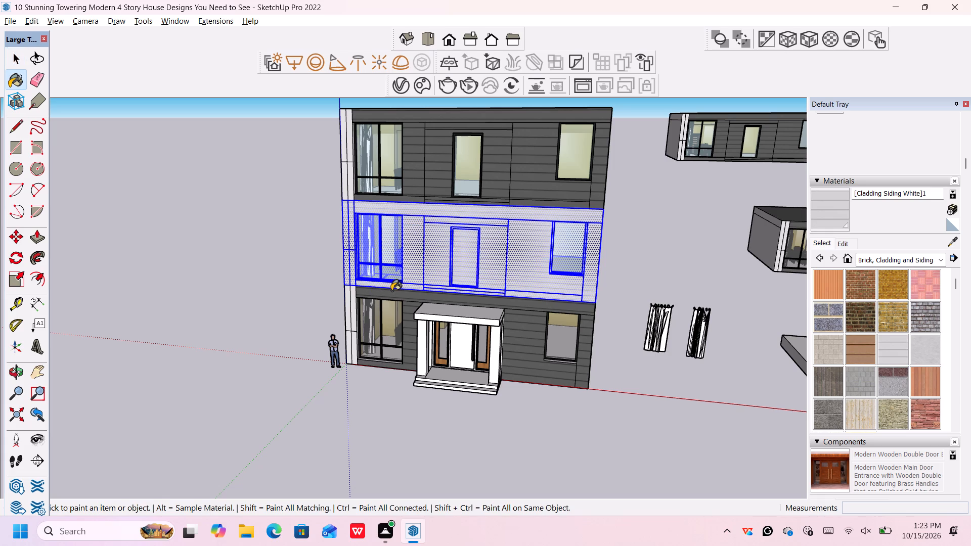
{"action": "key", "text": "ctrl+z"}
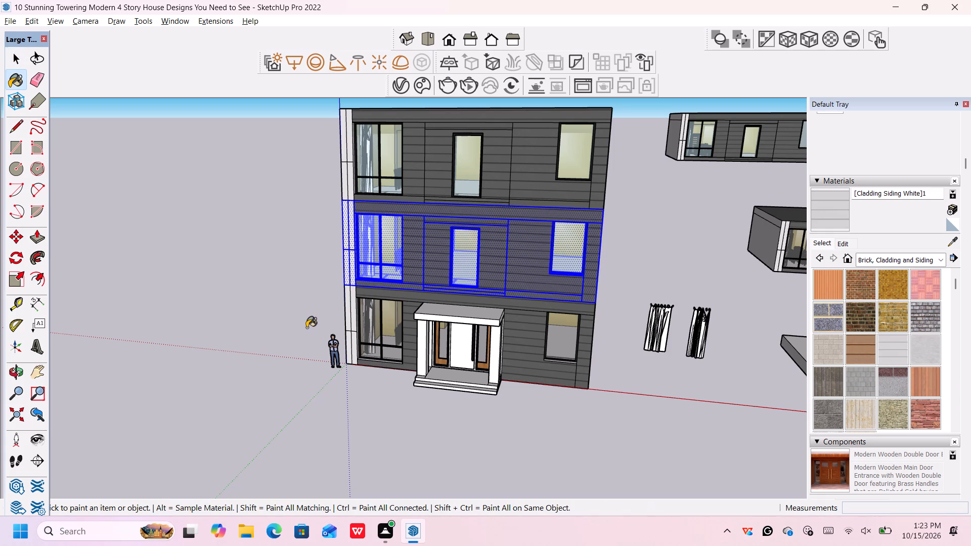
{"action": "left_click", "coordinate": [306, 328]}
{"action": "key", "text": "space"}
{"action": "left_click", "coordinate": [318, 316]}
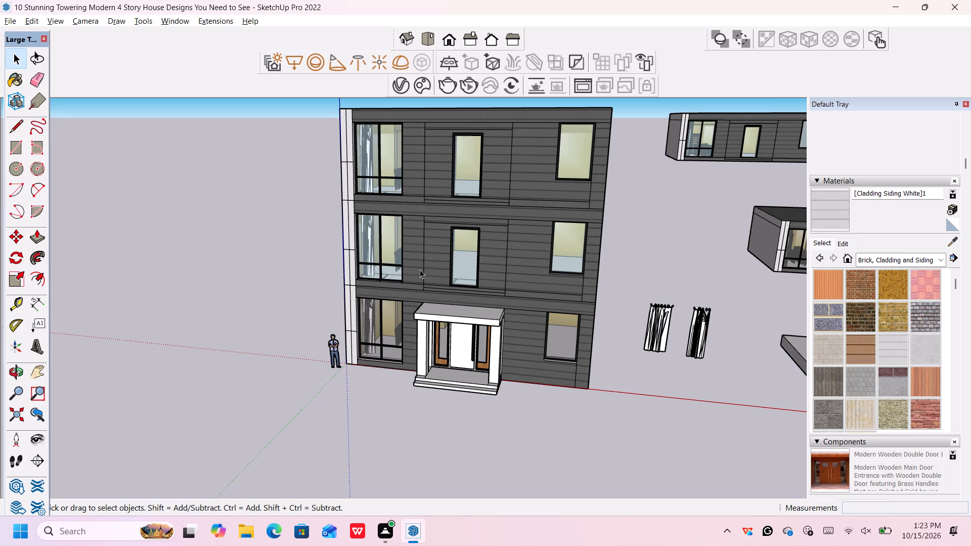
Draw vertical lines from the second-storey middle window's left corners, about 1' 6" up and about 1' down, splitting the wall.
{"action": "left_click", "coordinate": [436, 253]}
{"action": "scroll", "coordinate": [441, 258], "scroll_direction": "up", "scroll_amount": 5}
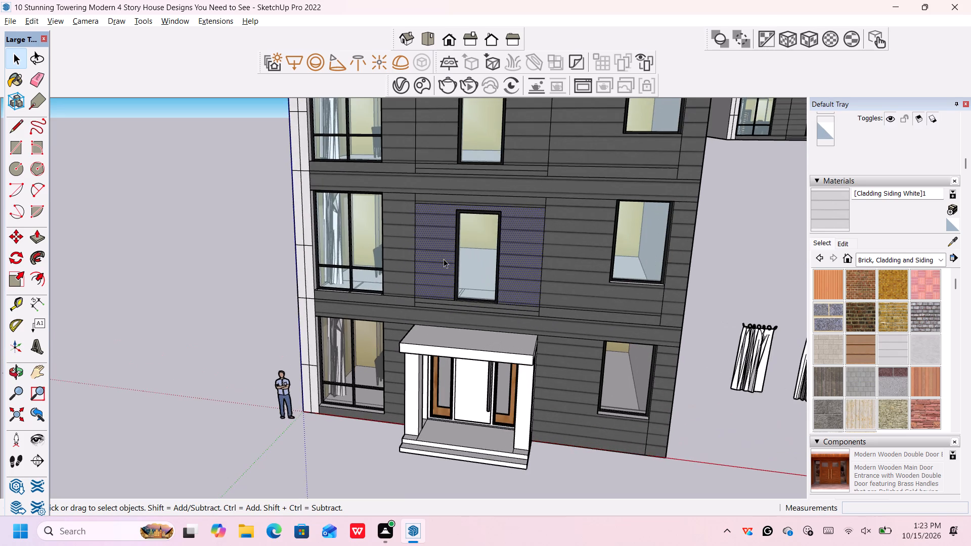
{"action": "scroll", "coordinate": [444, 259], "scroll_direction": "up", "scroll_amount": 2}
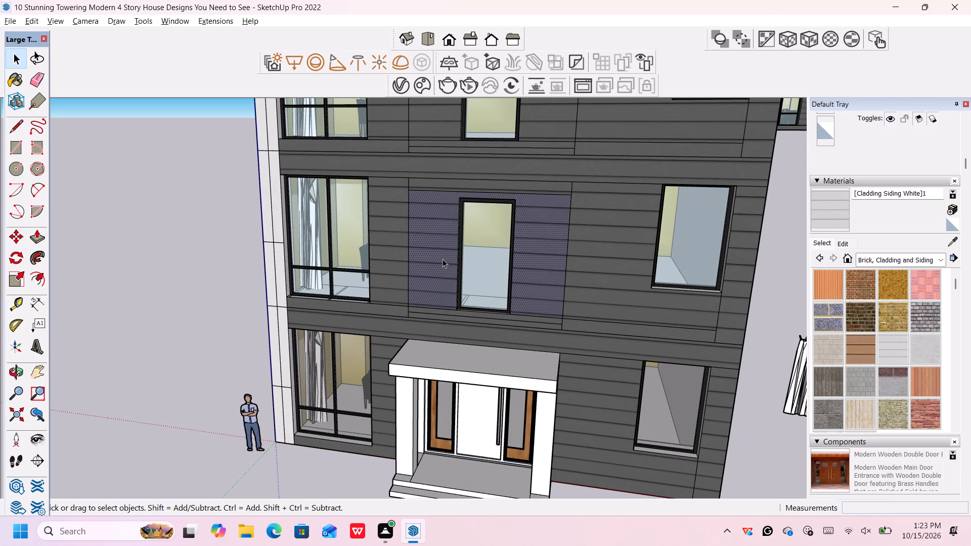
{"action": "key", "text": "l"}
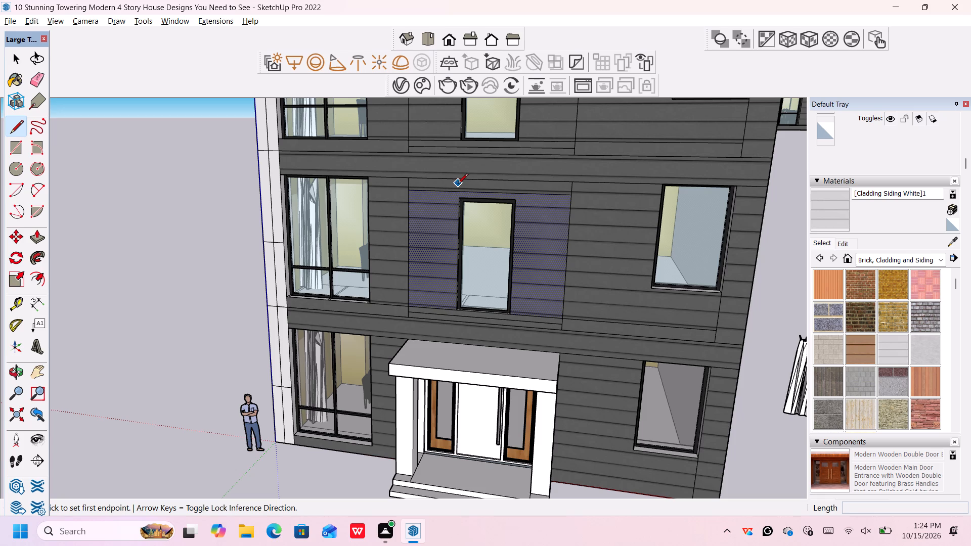
{"action": "left_click", "coordinate": [461, 200]}
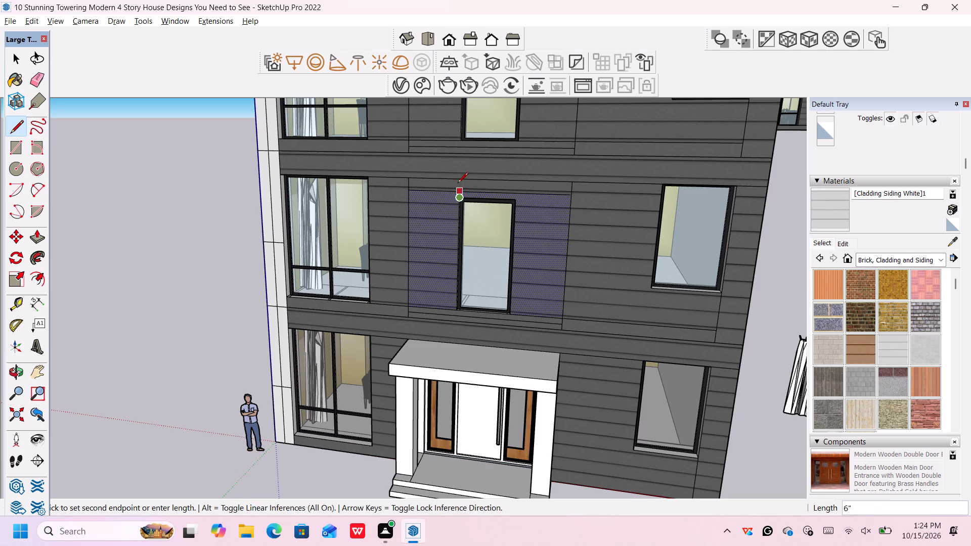
{"action": "left_click", "coordinate": [457, 180]}
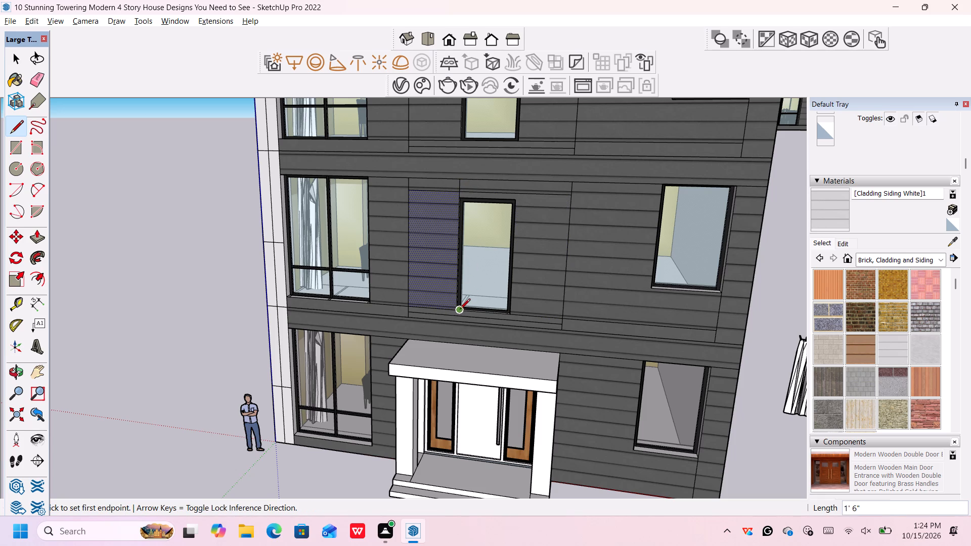
{"action": "scroll", "coordinate": [456, 310], "scroll_direction": "up", "scroll_amount": 4}
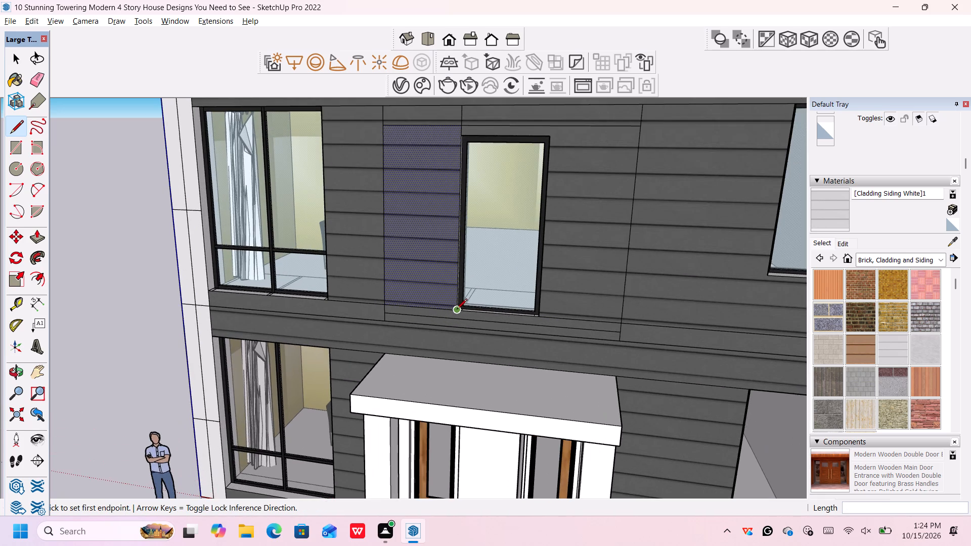
{"action": "left_click", "coordinate": [457, 310]}
{"action": "left_click", "coordinate": [458, 327]}
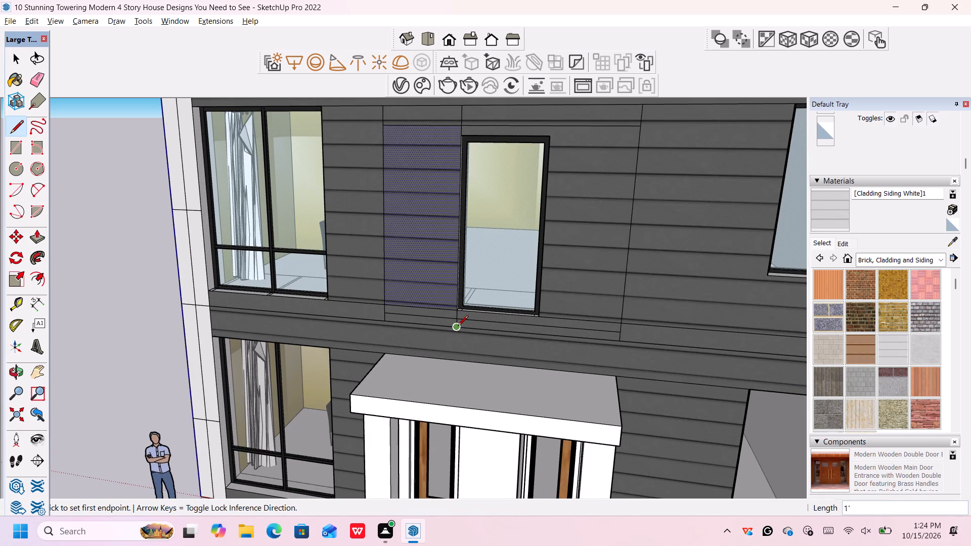
{"action": "key", "text": "space"}
Paint the wall strip beside the left edge of the second-storey middle window, including its narrow end pieces, with Cladding Siding White.
{"action": "scroll", "coordinate": [660, 310], "scroll_direction": "down", "scroll_amount": 4}
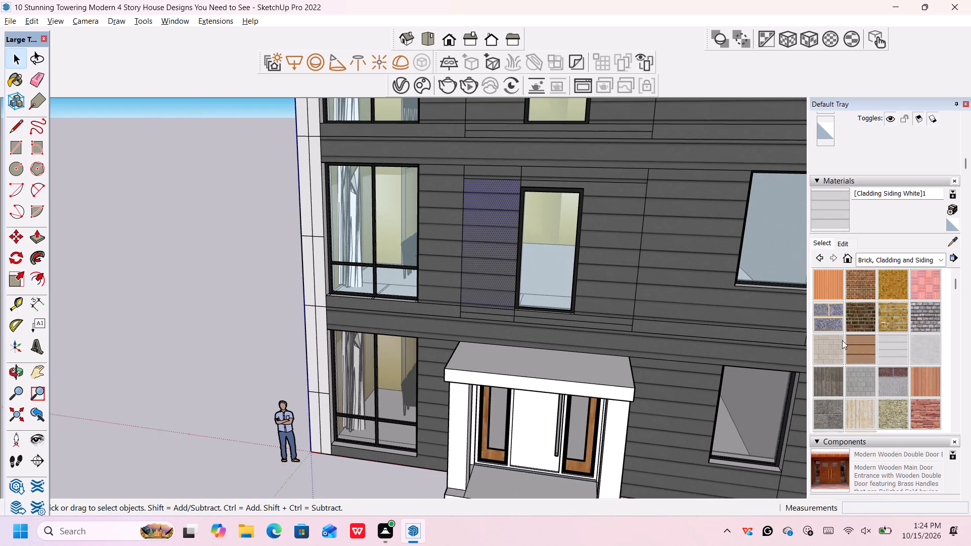
{"action": "left_click", "coordinate": [895, 352]}
{"action": "left_click", "coordinate": [490, 187]}
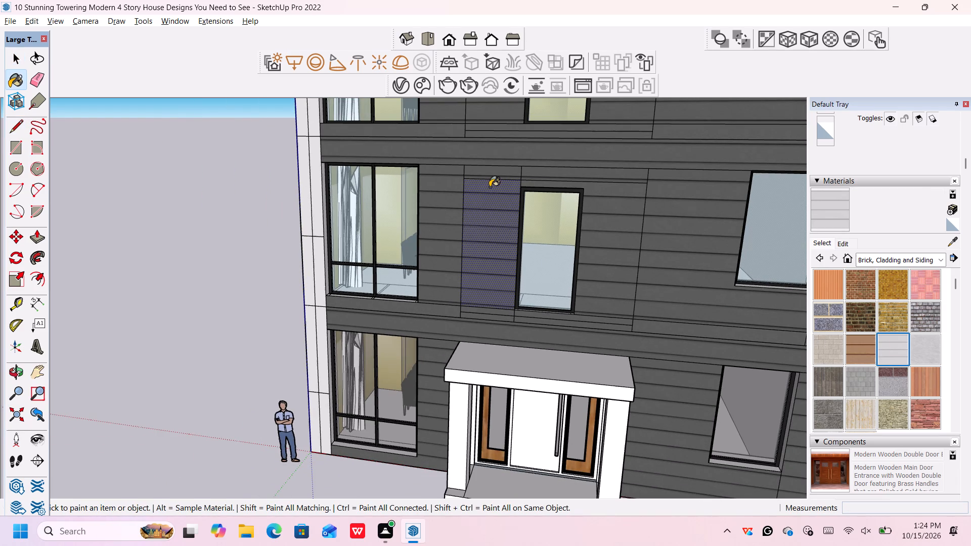
{"action": "left_click", "coordinate": [497, 173]}
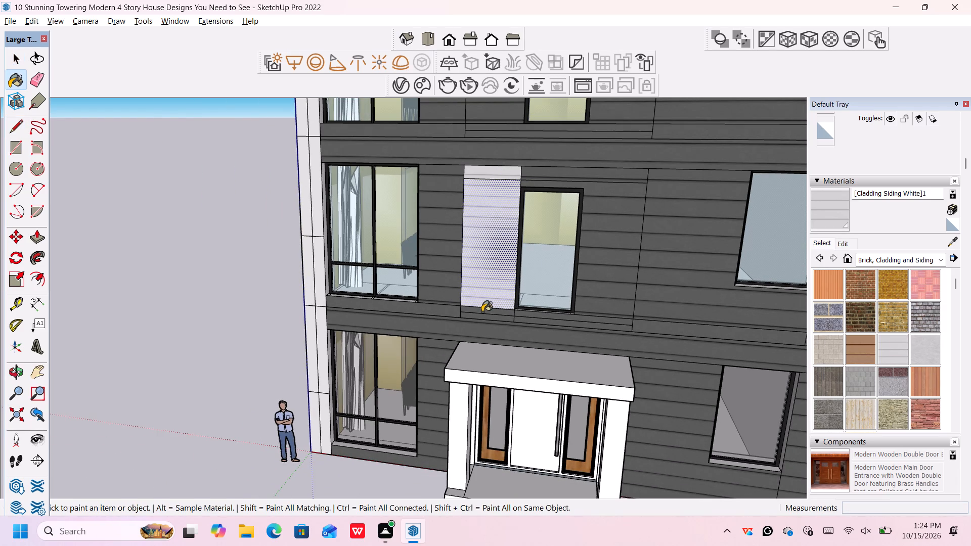
{"action": "left_click", "coordinate": [482, 310]}
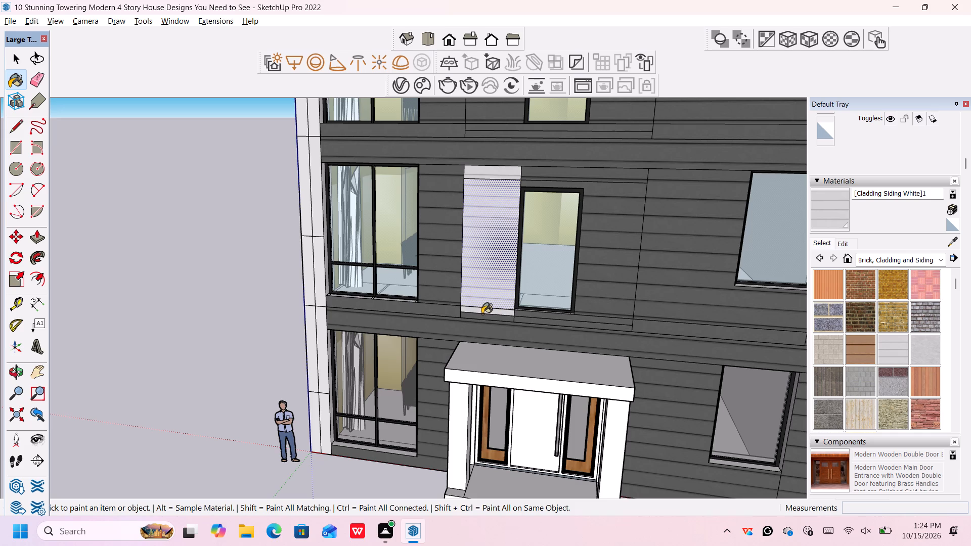
{"action": "left_click", "coordinate": [482, 315]}
Set the Cladding Siding White texture width to 5' and clear the selection.
{"action": "left_click", "coordinate": [841, 242]}
{"action": "left_click_drag", "start_coordinate": [853, 384], "coordinate": [853, 385]}
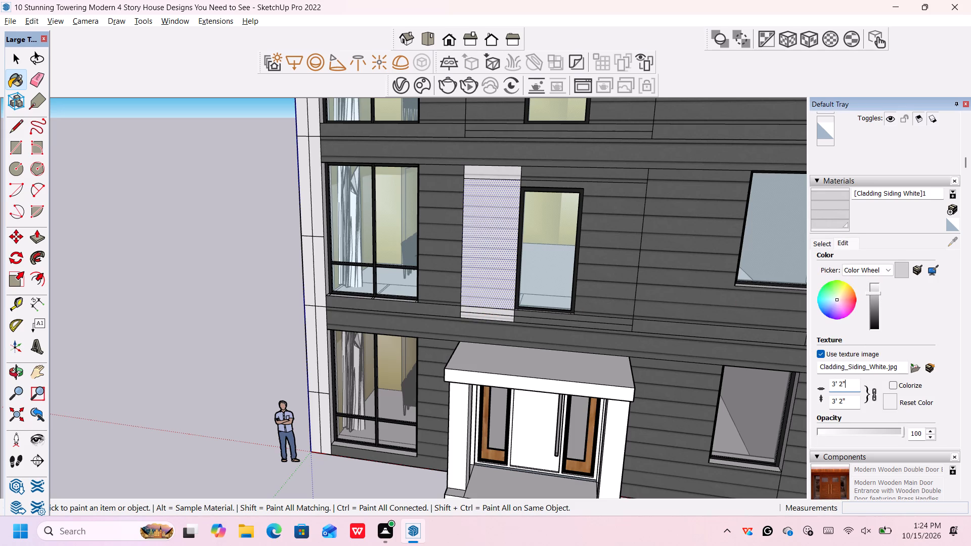
{"action": "left_click_drag", "start_coordinate": [853, 385], "coordinate": [818, 391]}
{"action": "key", "text": "BackSpace"}
{"action": "key", "text": "5"}
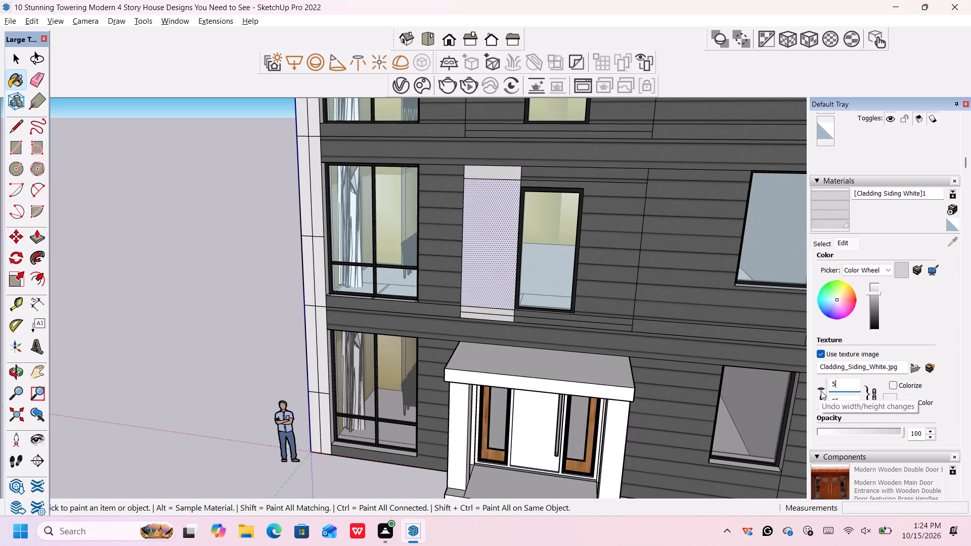
{"action": "key", "text": "apostrophe"}
{"action": "key", "text": "Return"}
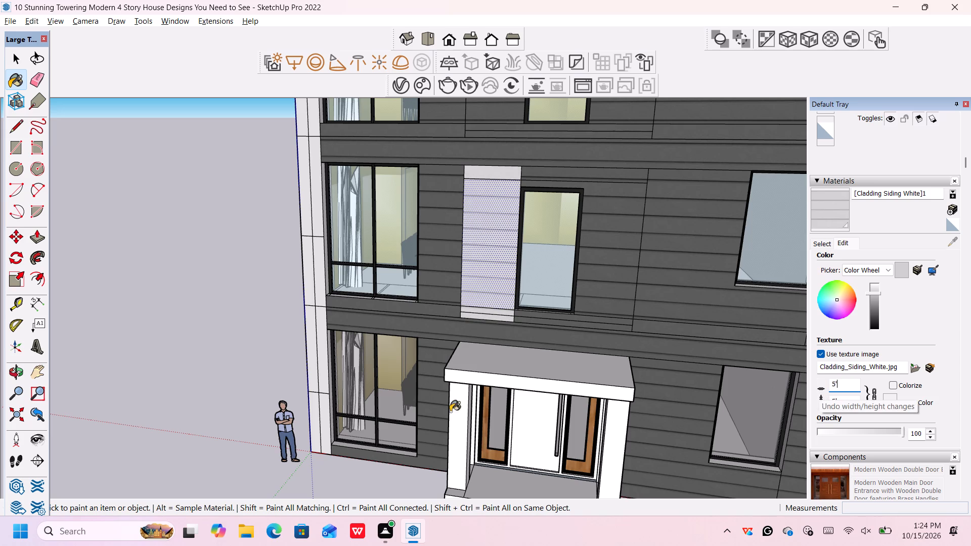
{"action": "key", "text": "space"}
{"action": "left_click", "coordinate": [262, 383]}
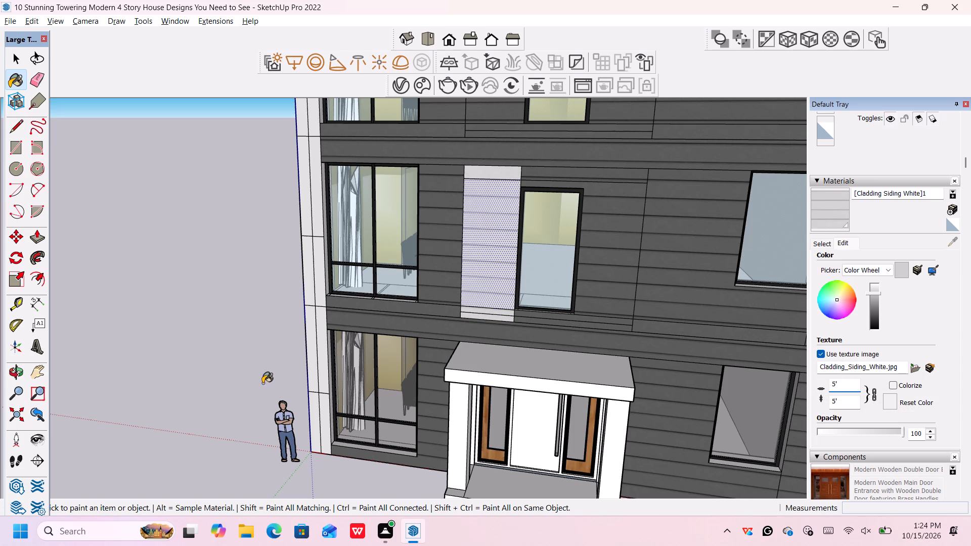
{"action": "key", "text": "space"}
{"action": "scroll", "coordinate": [319, 423], "scroll_direction": "down", "scroll_amount": 2}
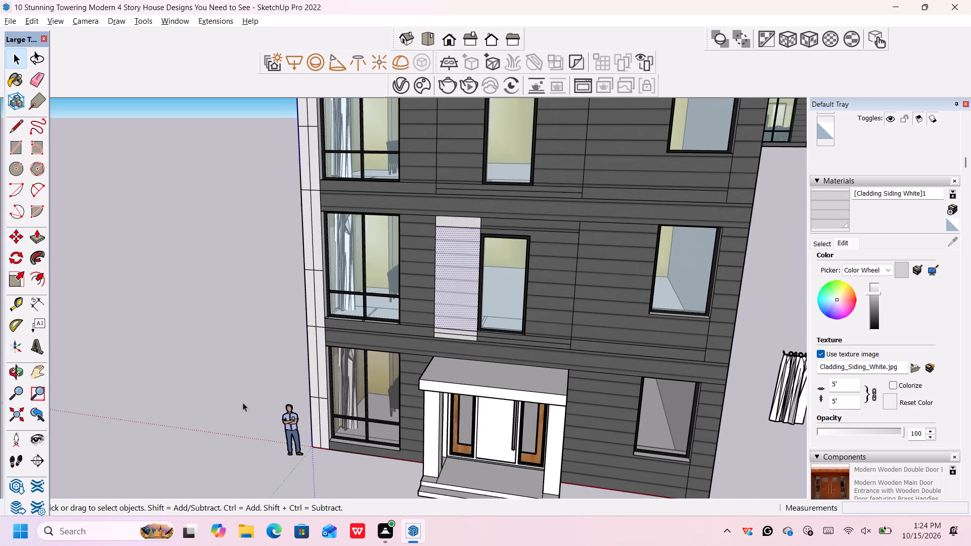
{"action": "left_click", "coordinate": [197, 373]}
Erase the horizontal edges crossing the bottom and top of the white cladding strip.
{"action": "scroll", "coordinate": [390, 353], "scroll_direction": "up", "scroll_amount": 4}
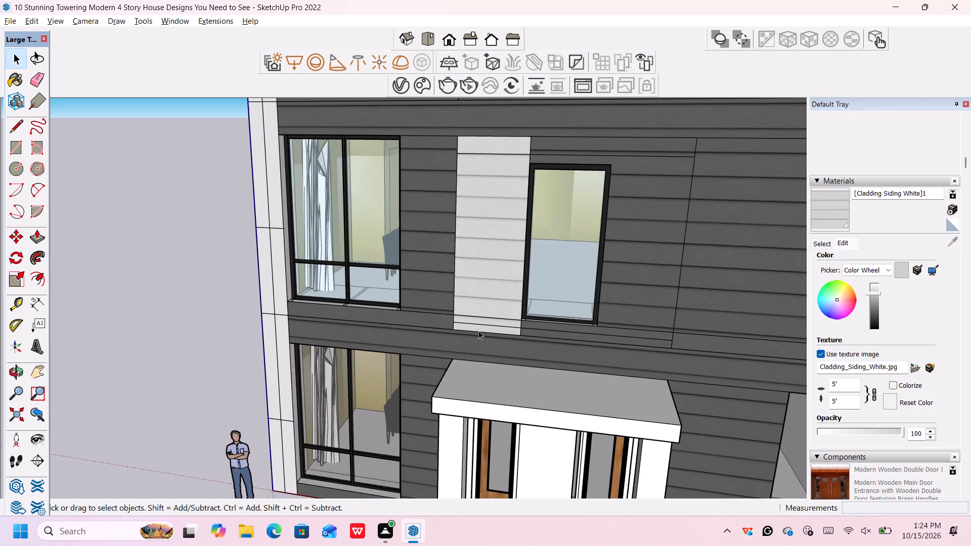
{"action": "scroll", "coordinate": [494, 325], "scroll_direction": "up", "scroll_amount": 4}
{"action": "key", "text": "e"}
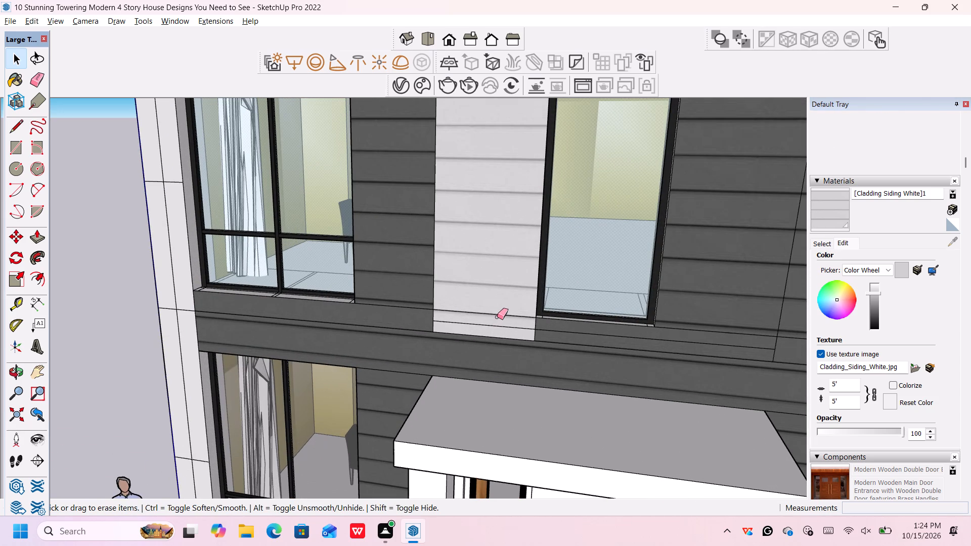
{"action": "left_click", "coordinate": [498, 314]}
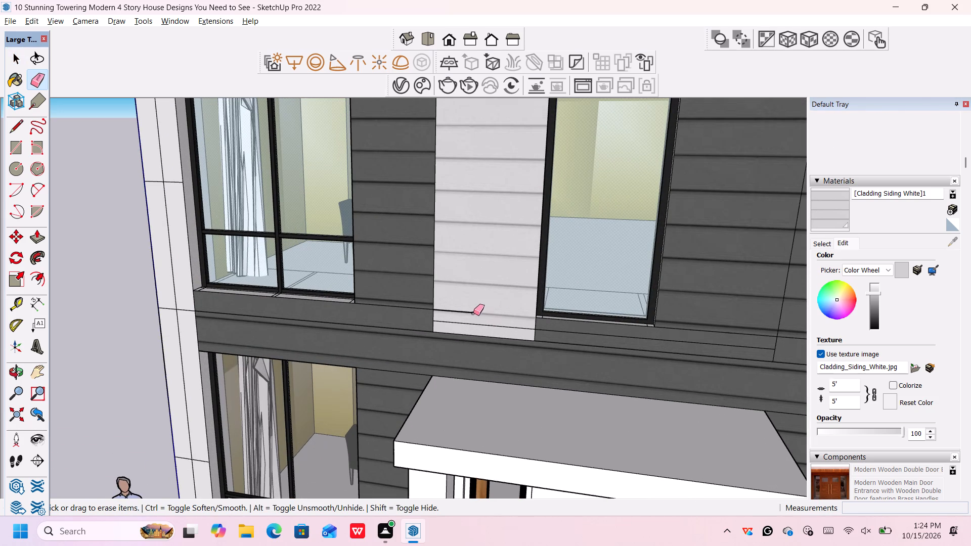
{"action": "left_click", "coordinate": [470, 312]}
{"action": "left_click", "coordinate": [474, 324]}
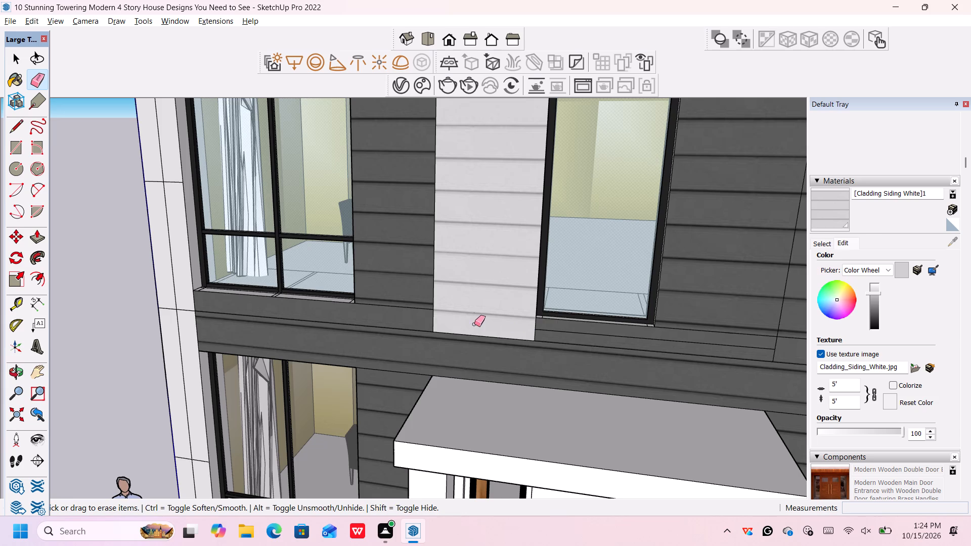
{"action": "scroll", "coordinate": [474, 324], "scroll_direction": "down", "scroll_amount": 8}
{"action": "scroll", "coordinate": [484, 209], "scroll_direction": "up", "scroll_amount": 1}
{"action": "scroll", "coordinate": [505, 159], "scroll_direction": "up", "scroll_amount": 1}
{"action": "left_click", "coordinate": [505, 159]}
{"action": "key", "text": "space"}
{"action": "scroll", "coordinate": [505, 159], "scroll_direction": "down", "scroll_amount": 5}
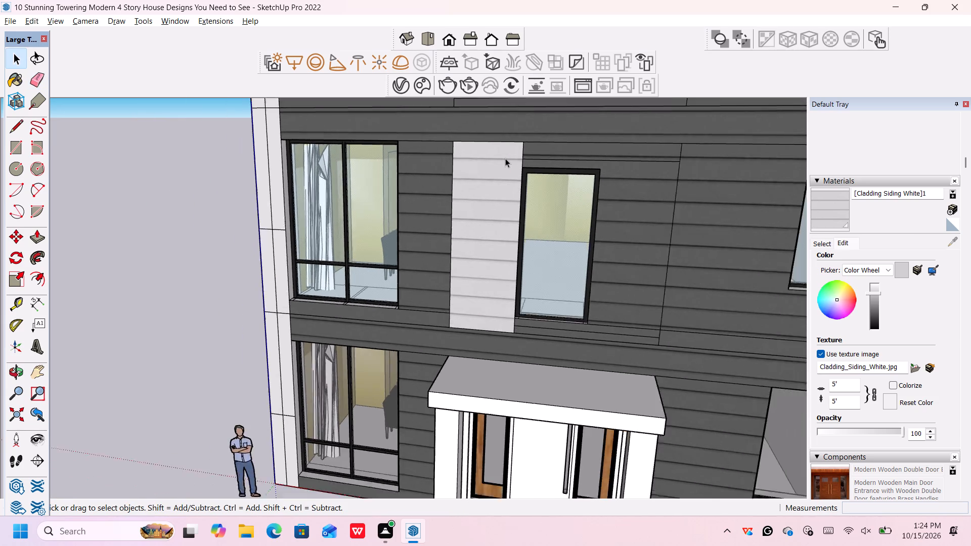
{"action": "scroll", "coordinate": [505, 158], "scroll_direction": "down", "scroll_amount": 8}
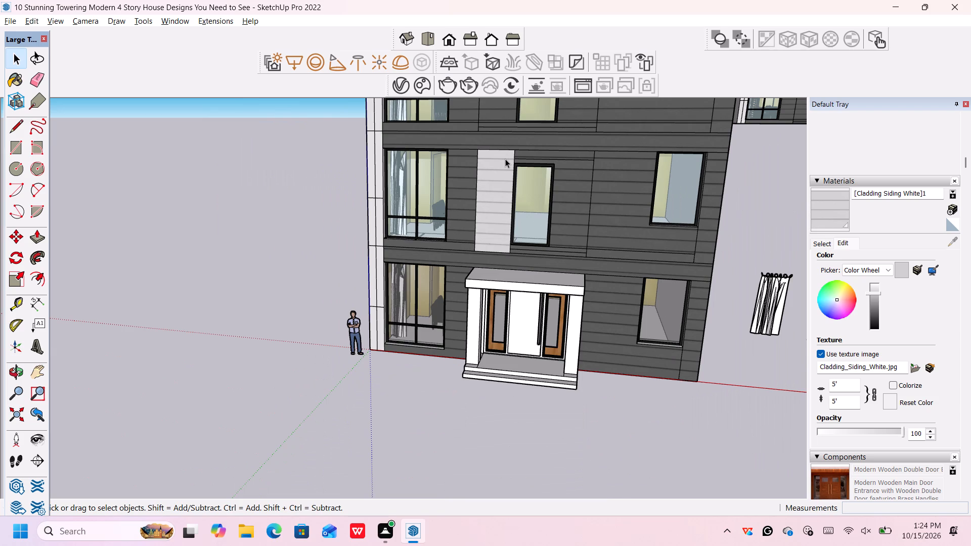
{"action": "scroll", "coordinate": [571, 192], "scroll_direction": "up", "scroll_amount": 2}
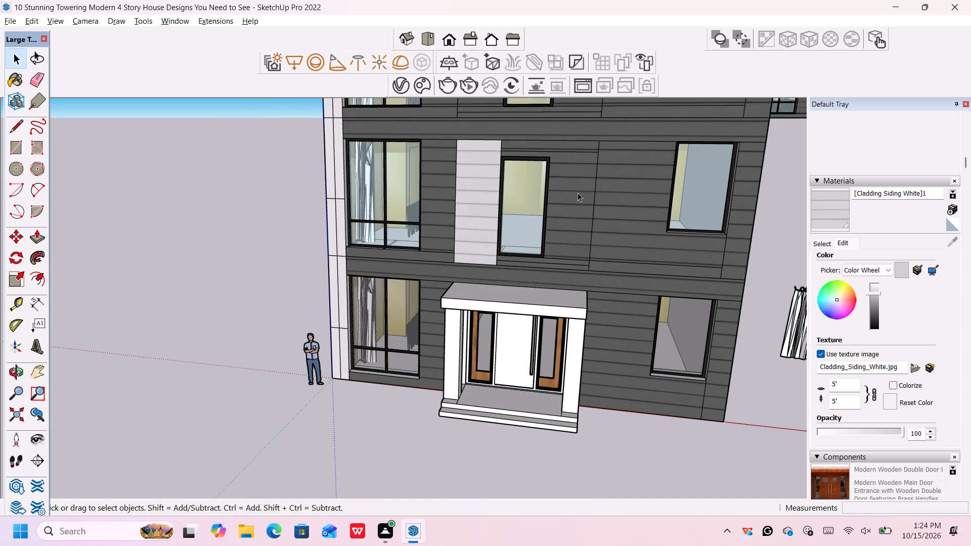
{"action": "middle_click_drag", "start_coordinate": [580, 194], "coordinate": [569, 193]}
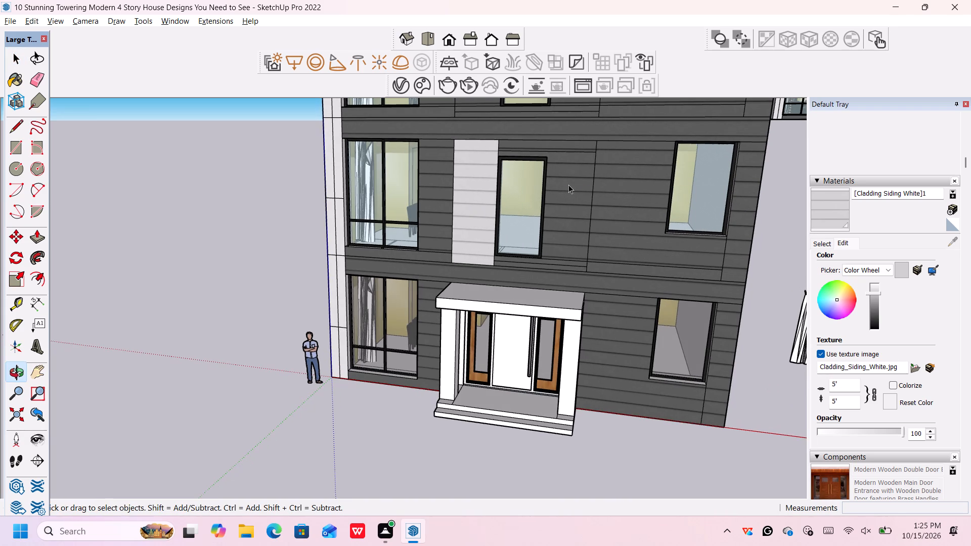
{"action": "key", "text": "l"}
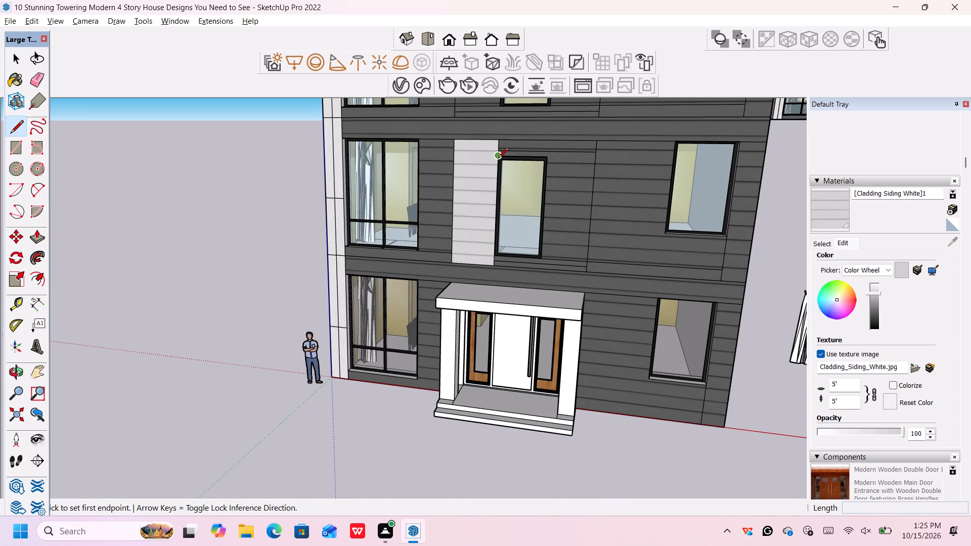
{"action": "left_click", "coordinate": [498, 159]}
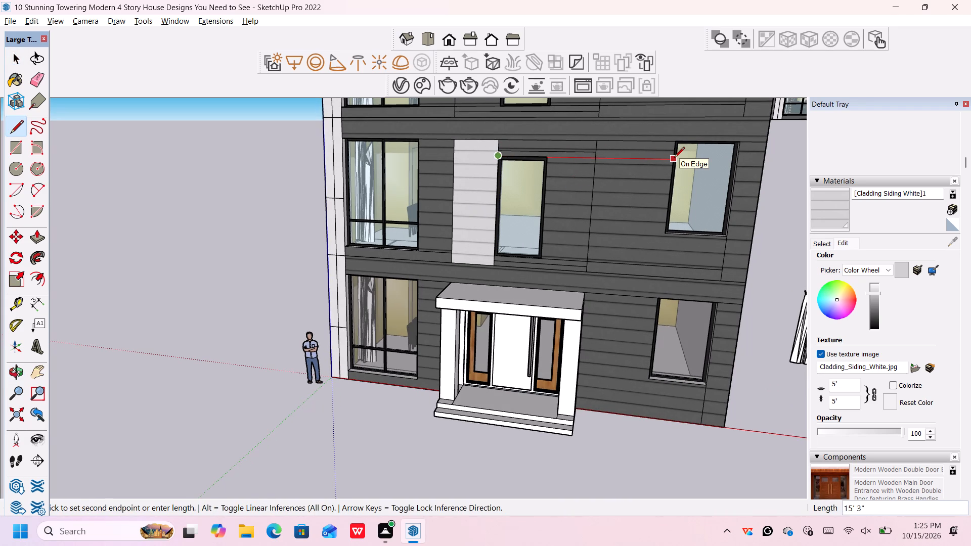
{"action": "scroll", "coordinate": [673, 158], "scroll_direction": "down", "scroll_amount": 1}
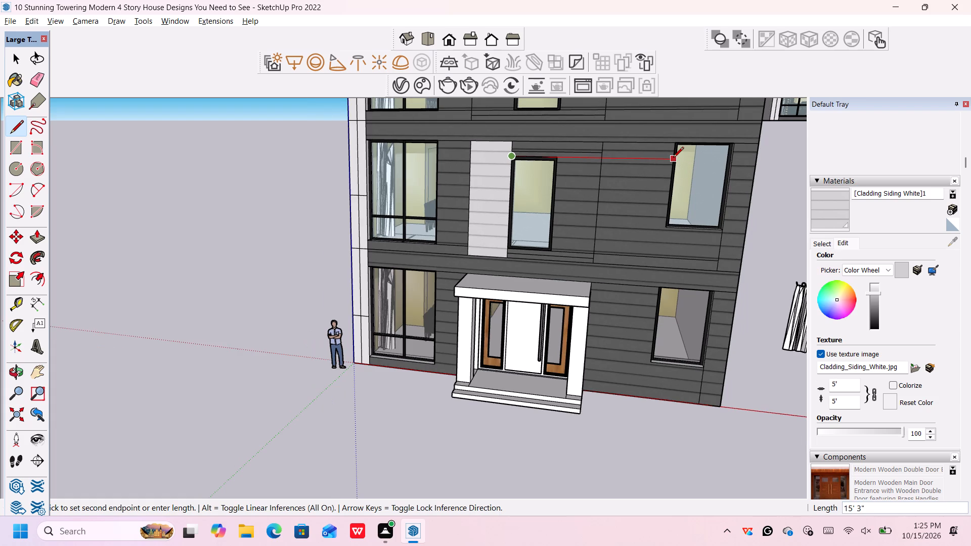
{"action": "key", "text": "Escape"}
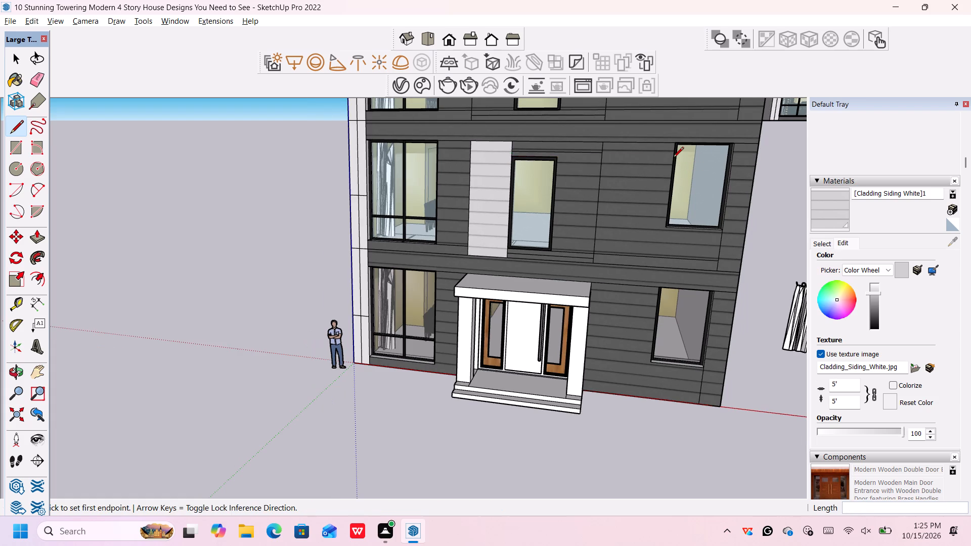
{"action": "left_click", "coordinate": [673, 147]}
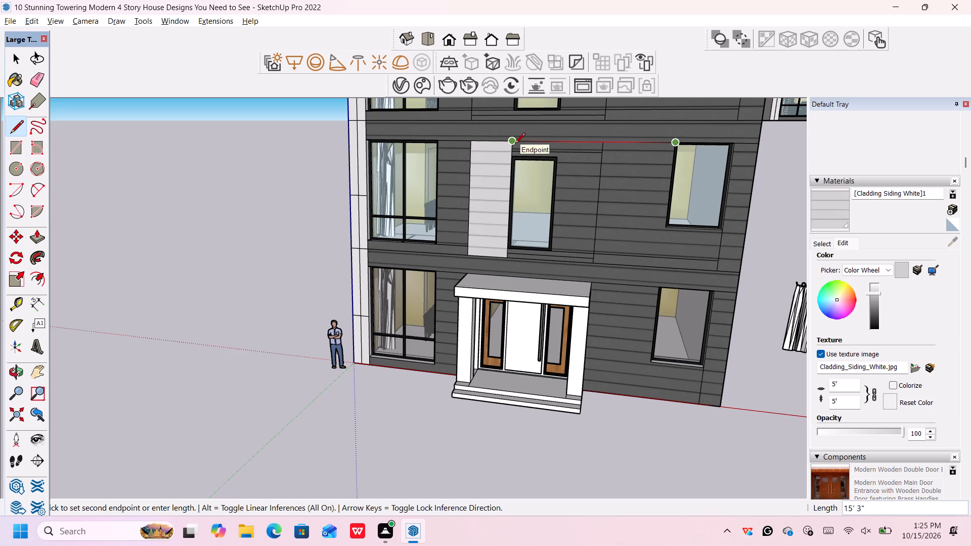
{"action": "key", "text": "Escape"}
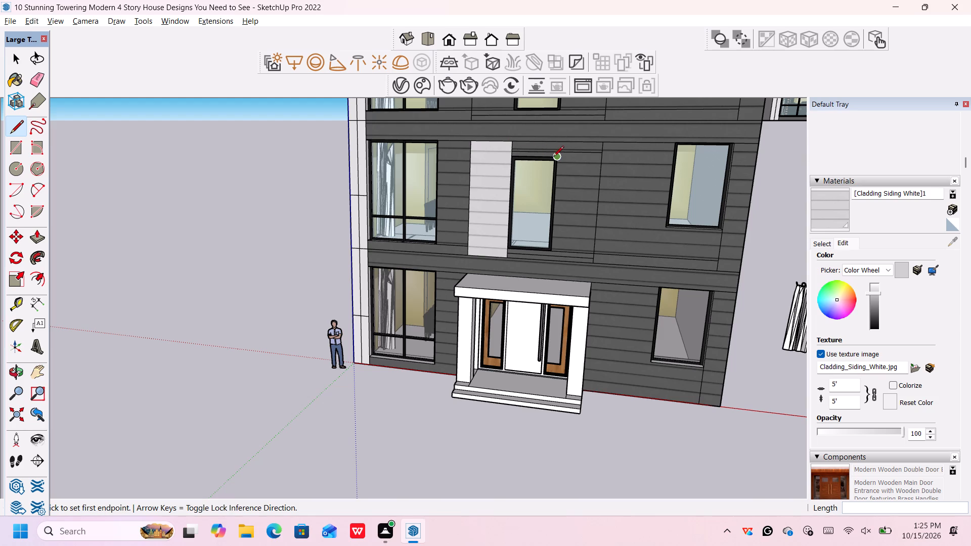
Draw a vertical line from the second-storey middle window's upper right corner to the wall panel's top edge.
{"action": "left_click", "coordinate": [557, 158]}
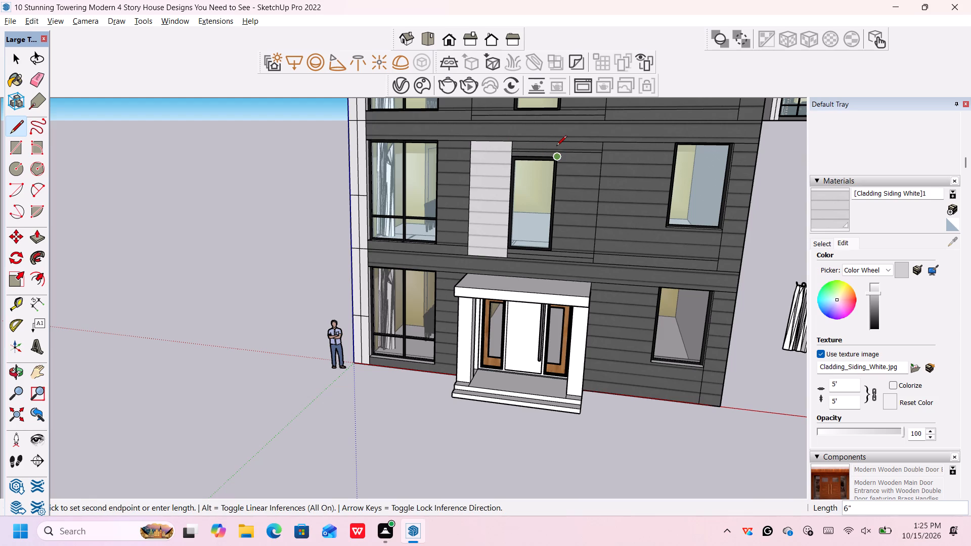
{"action": "left_click", "coordinate": [556, 143]}
{"action": "key", "text": "space"}
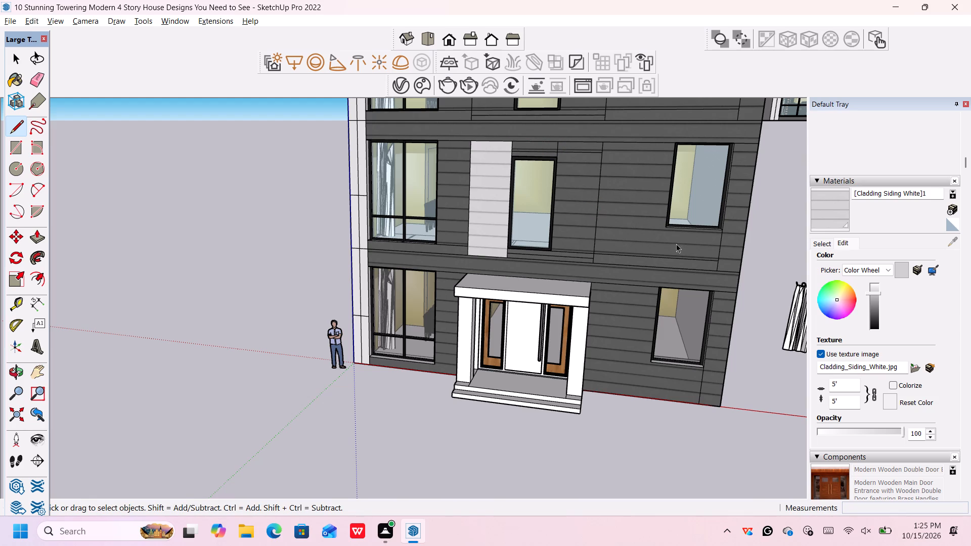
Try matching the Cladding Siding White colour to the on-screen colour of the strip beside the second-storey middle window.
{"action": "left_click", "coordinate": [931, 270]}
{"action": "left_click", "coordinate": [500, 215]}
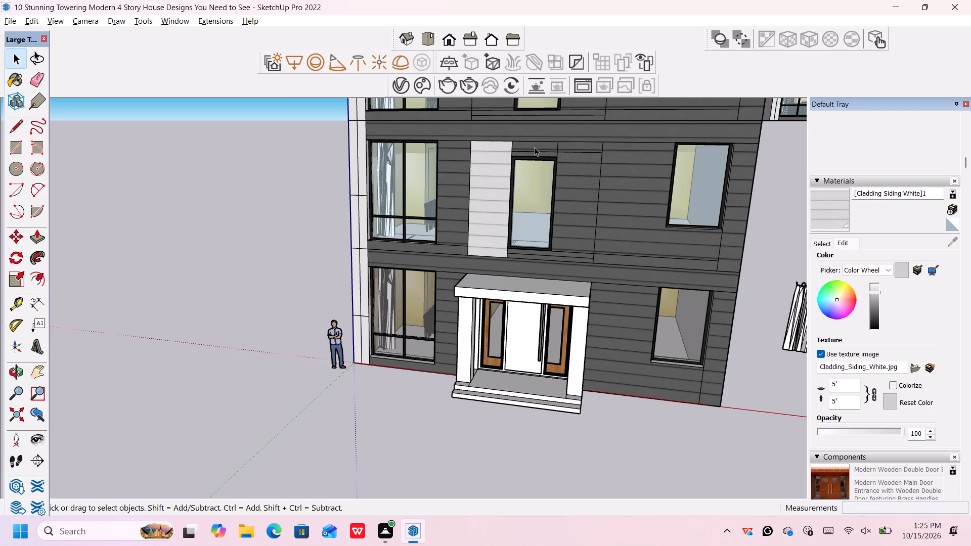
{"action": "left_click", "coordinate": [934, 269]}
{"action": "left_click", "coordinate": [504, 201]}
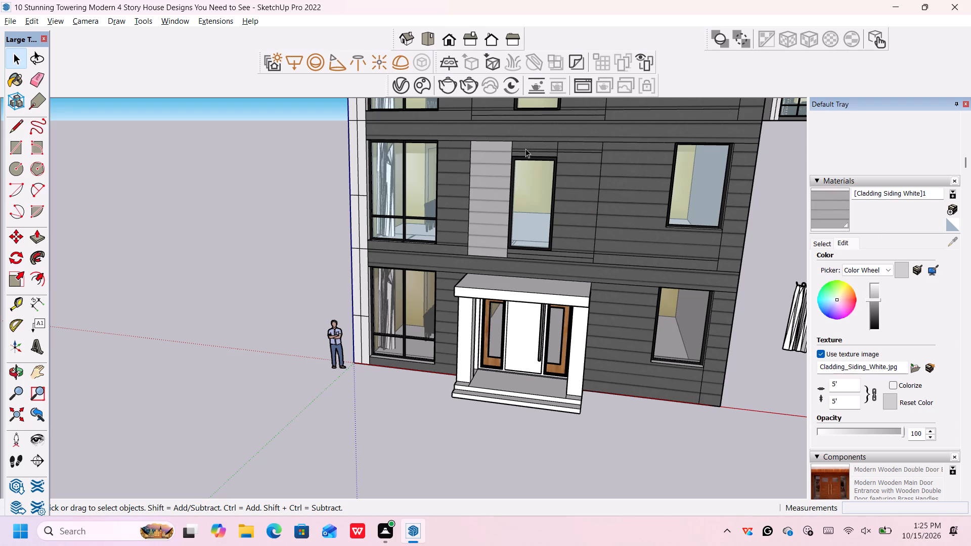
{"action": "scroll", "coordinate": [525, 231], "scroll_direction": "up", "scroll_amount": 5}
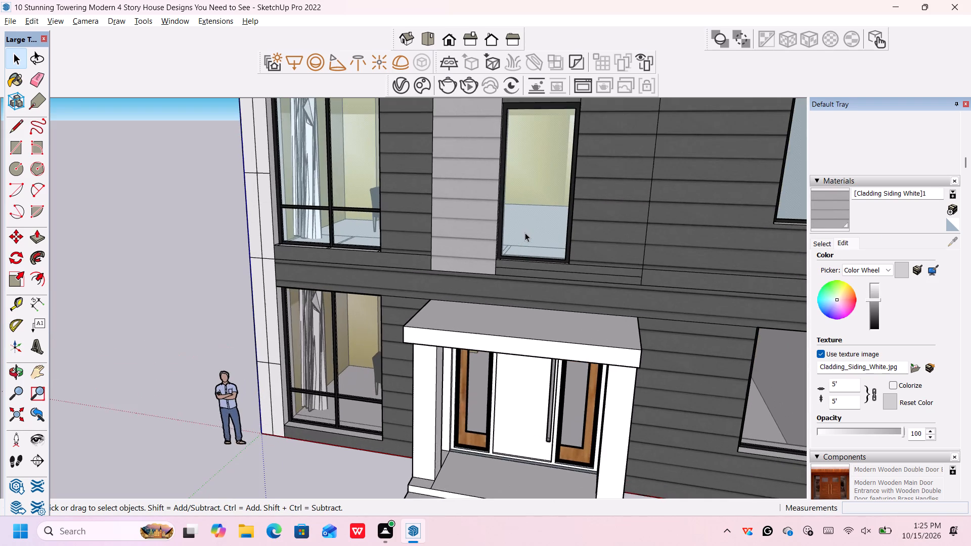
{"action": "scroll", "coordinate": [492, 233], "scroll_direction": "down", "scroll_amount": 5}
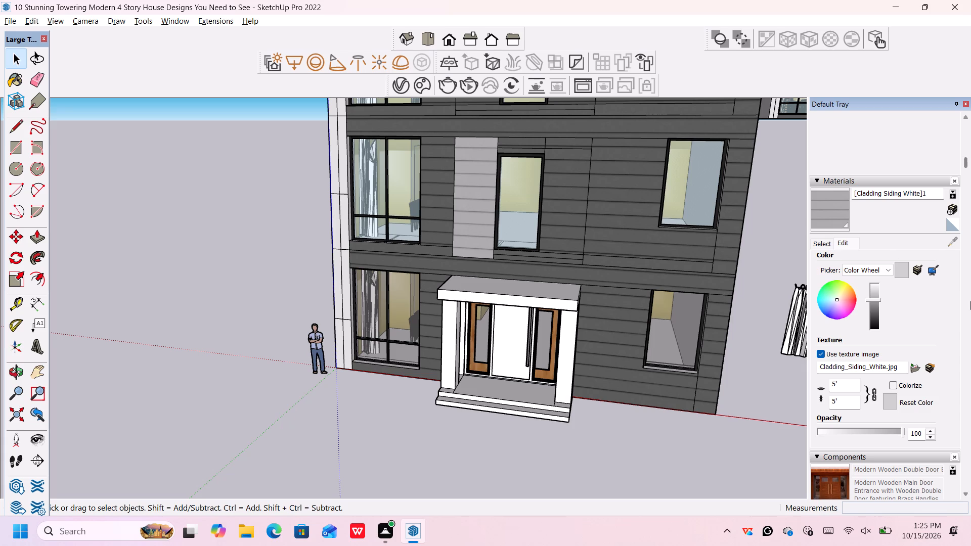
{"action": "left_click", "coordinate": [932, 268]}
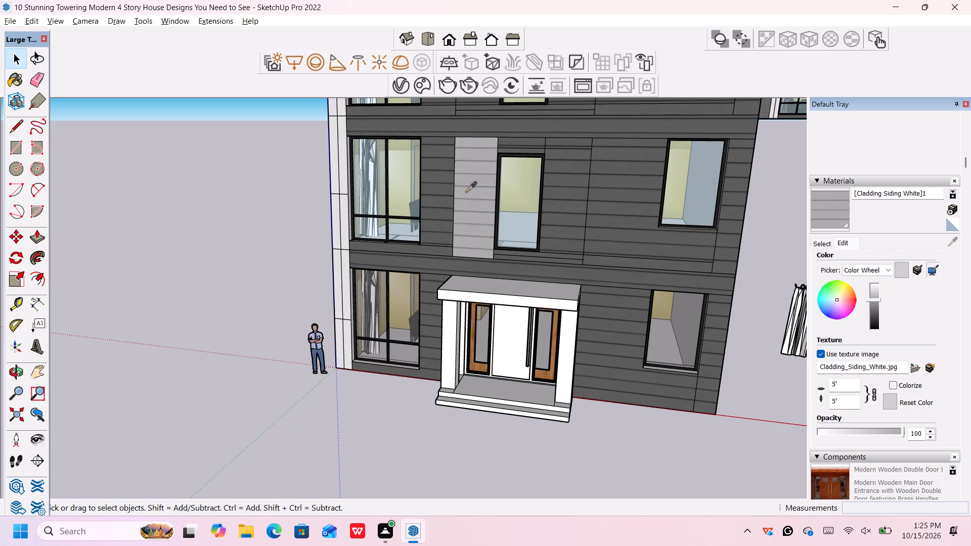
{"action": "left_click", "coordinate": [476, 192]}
Brighten the Cladding Siding White material to near white and match its colour to the second-storey strip on screen.
{"action": "scroll", "coordinate": [925, 291], "scroll_direction": "up", "scroll_amount": 1}
{"action": "left_click_drag", "start_coordinate": [874, 360], "coordinate": [874, 354]}
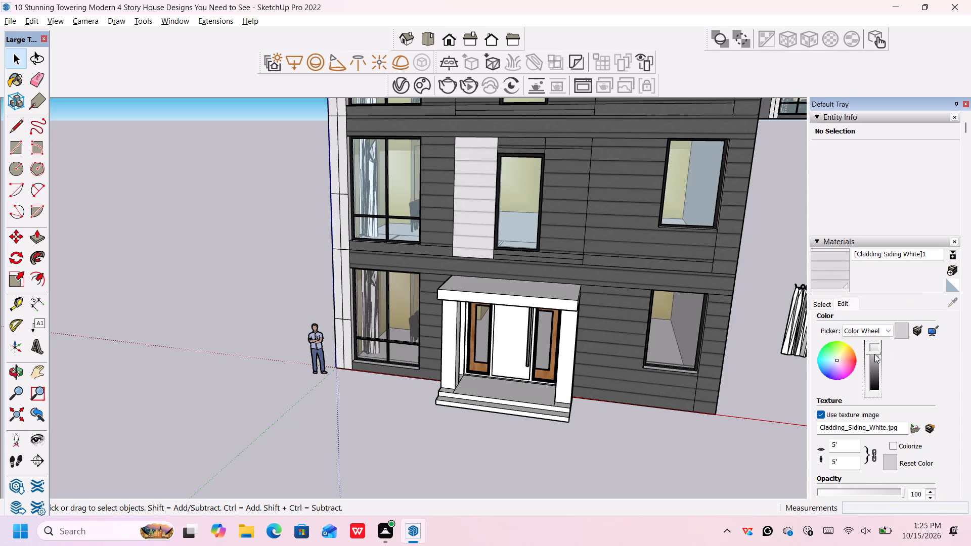
{"action": "left_click_drag", "start_coordinate": [874, 354], "coordinate": [874, 353]}
{"action": "left_click_drag", "start_coordinate": [874, 353], "coordinate": [874, 352]}
{"action": "scroll", "coordinate": [475, 227], "scroll_direction": "up", "scroll_amount": 4}
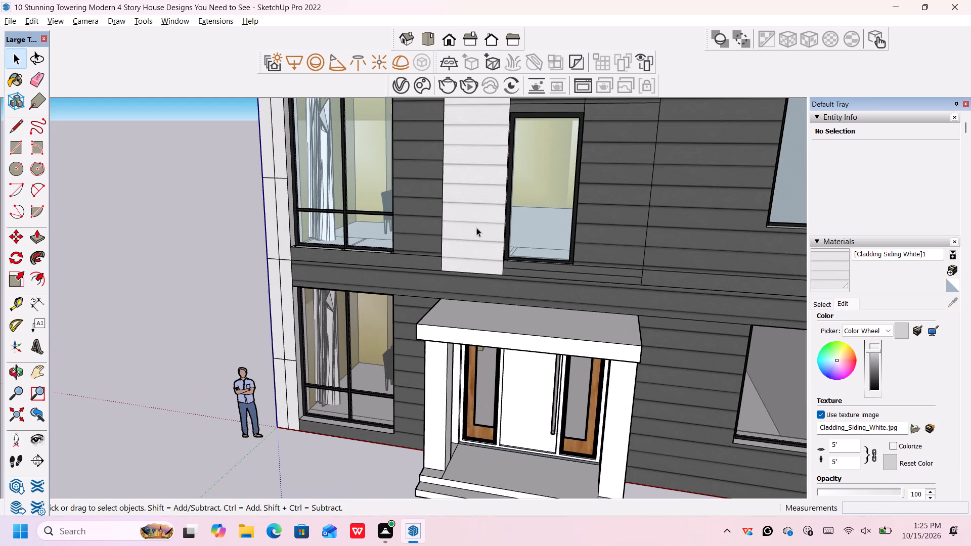
{"action": "left_click", "coordinate": [931, 334]}
{"action": "left_click", "coordinate": [485, 200]}
{"action": "scroll", "coordinate": [485, 201], "scroll_direction": "down", "scroll_amount": 5}
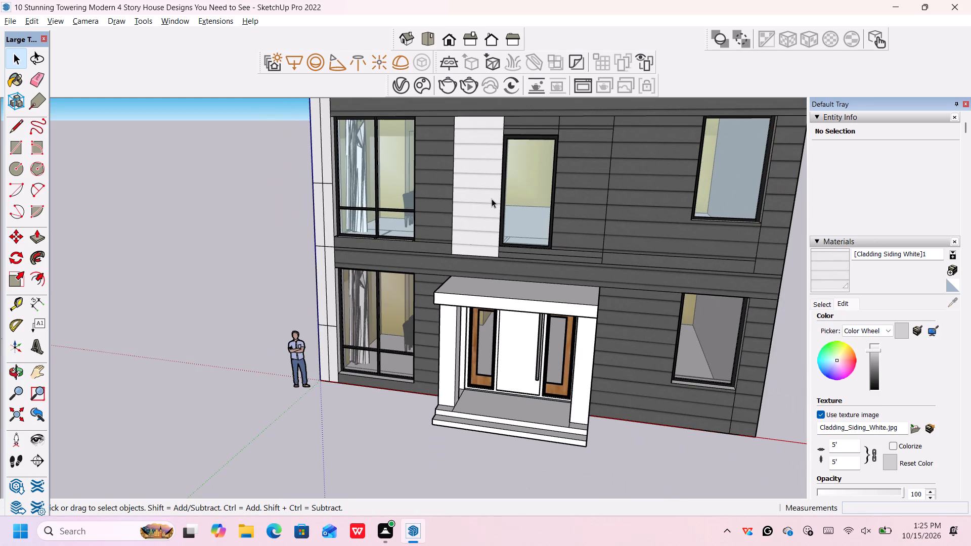
Sample the strip's white cladding and paint it onto the two wall pieces directly above the second-storey middle window.
{"action": "left_click", "coordinate": [830, 303]}
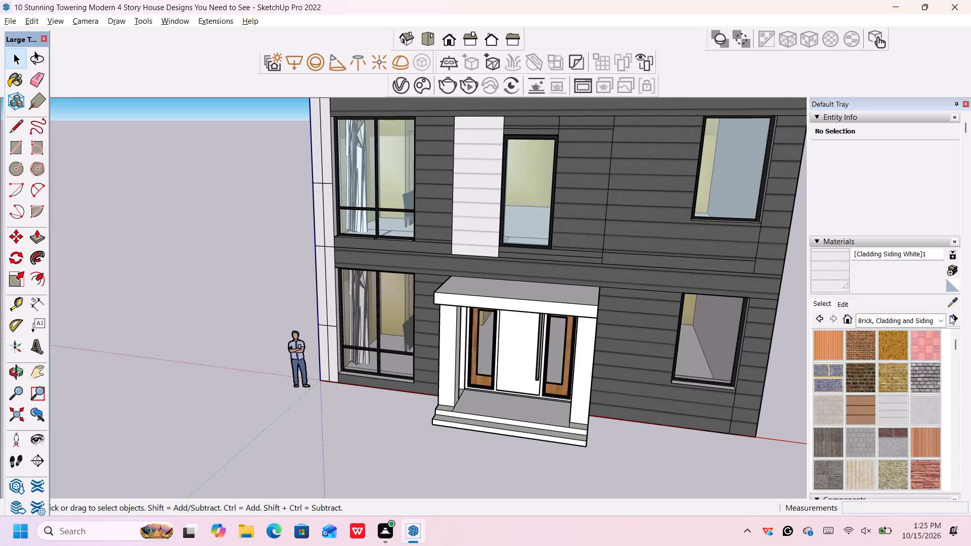
{"action": "left_click", "coordinate": [955, 304]}
{"action": "left_click", "coordinate": [485, 188]}
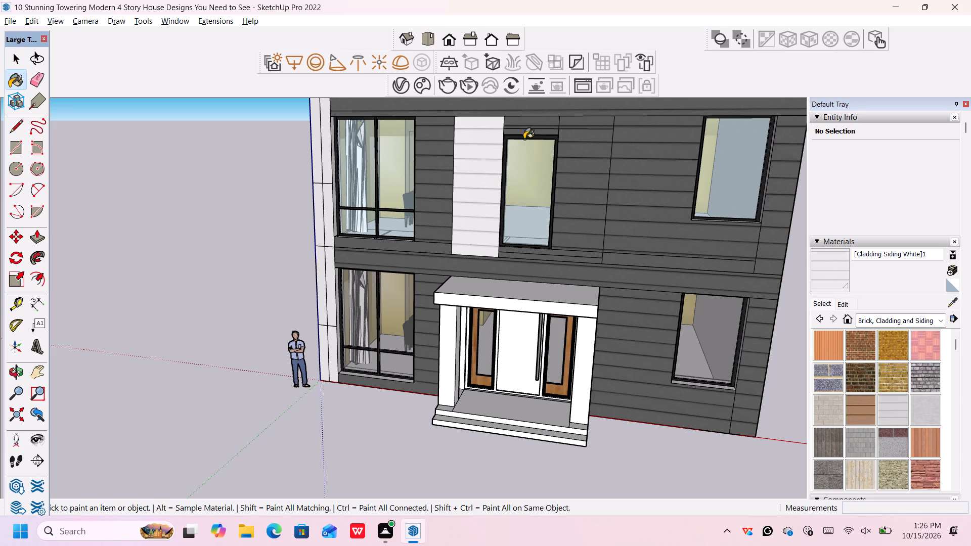
{"action": "left_click", "coordinate": [533, 125]}
{"action": "left_click", "coordinate": [535, 133]}
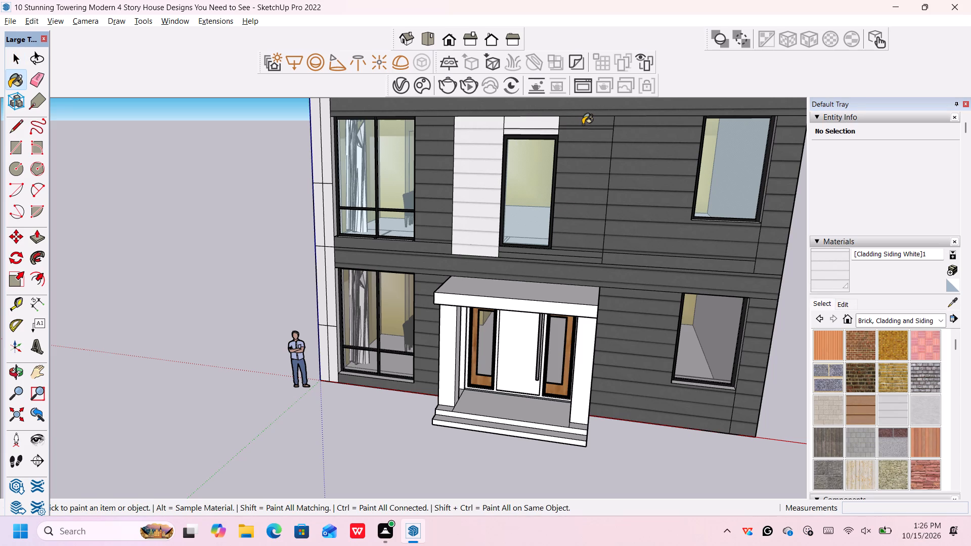
{"action": "scroll", "coordinate": [581, 125], "scroll_direction": "down", "scroll_amount": 2}
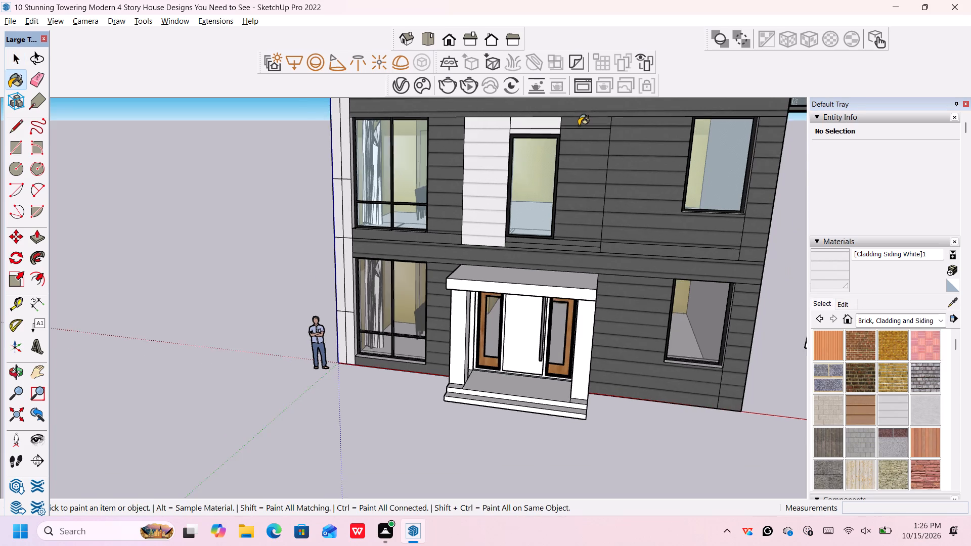
{"action": "scroll", "coordinate": [579, 125], "scroll_direction": "down", "scroll_amount": 1}
{"action": "key", "text": "space"}
Review the second-storey white cladding against the full front facade of the stacked storeys.
{"action": "scroll", "coordinate": [605, 206], "scroll_direction": "down", "scroll_amount": 5}
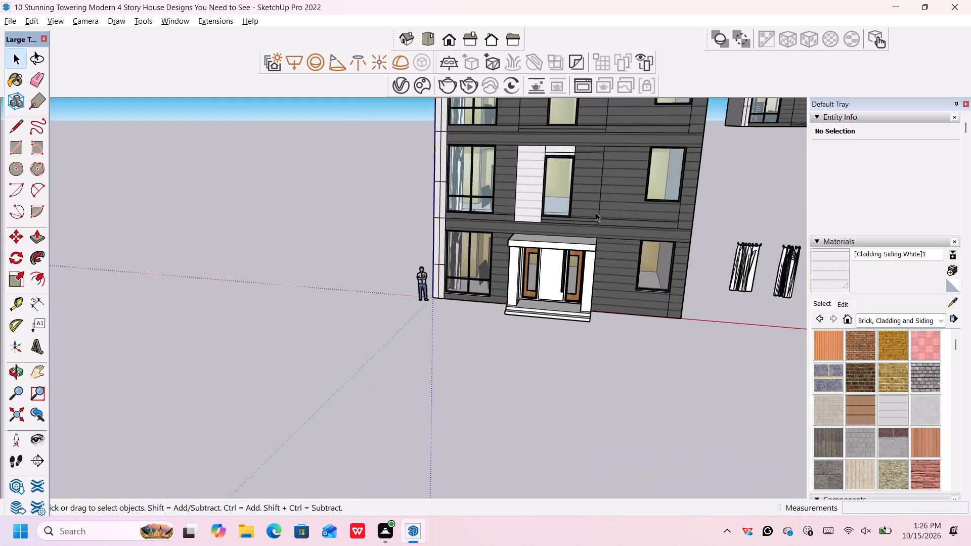
{"action": "scroll", "coordinate": [714, 189], "scroll_direction": "up", "scroll_amount": 1}
{"action": "middle_click_drag", "start_coordinate": [711, 186], "coordinate": [715, 194]}
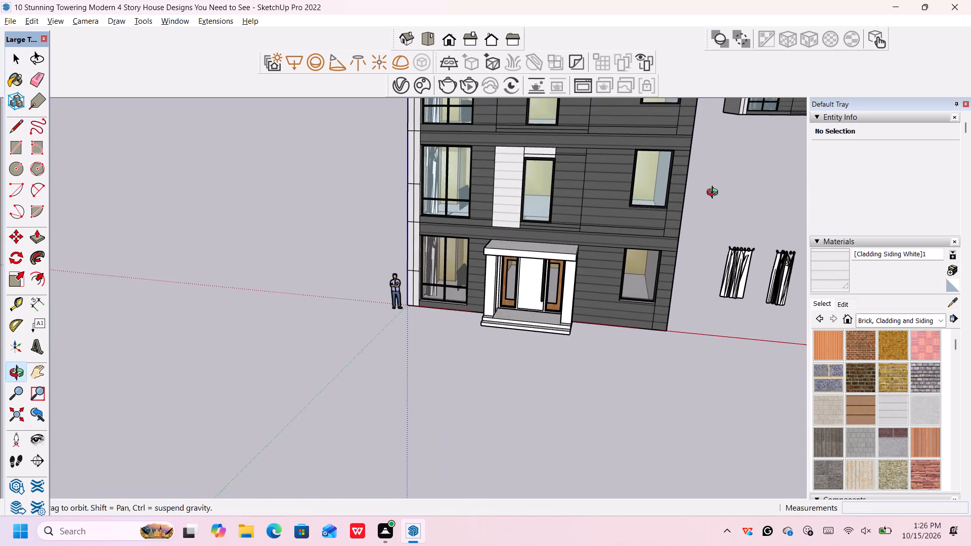
{"action": "middle_click_drag", "start_coordinate": [715, 194], "coordinate": [726, 178]}
{"action": "scroll", "coordinate": [726, 179], "scroll_direction": "down", "scroll_amount": 1}
{"action": "scroll", "coordinate": [723, 180], "scroll_direction": "up", "scroll_amount": 1}
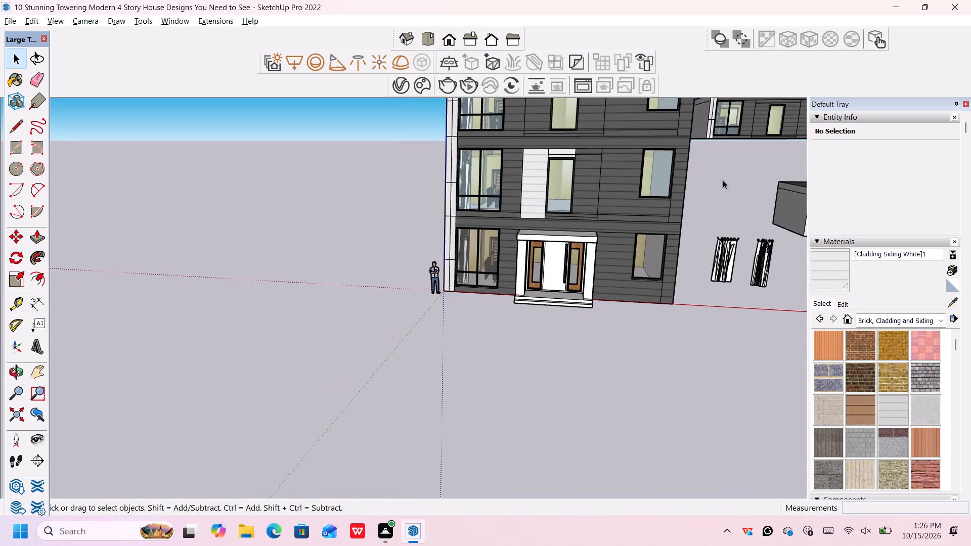
{"action": "middle_click_drag", "start_coordinate": [720, 180], "coordinate": [597, 284]}
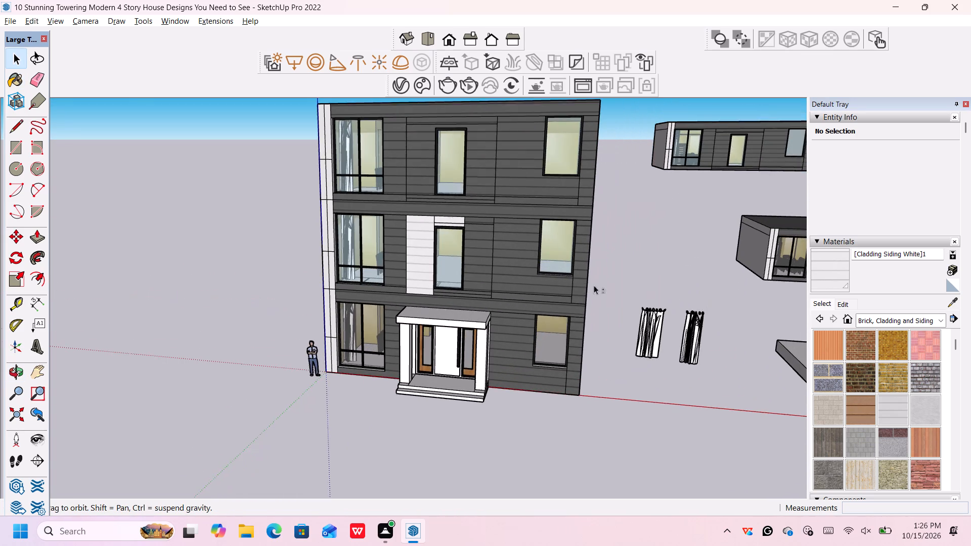
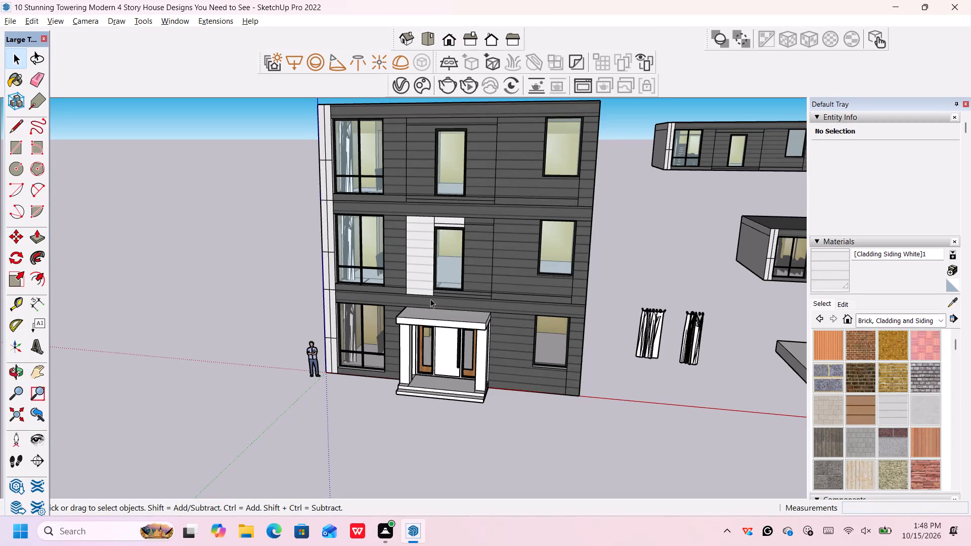
Draw a vertical line 2' long from the outer upper corner of the second-storey white strip up to the third-storey panel's lower corner.
{"action": "scroll", "coordinate": [566, 216], "scroll_direction": "up", "scroll_amount": 4}
{"action": "scroll", "coordinate": [470, 234], "scroll_direction": "up", "scroll_amount": 1}
{"action": "scroll", "coordinate": [457, 225], "scroll_direction": "down", "scroll_amount": 2}
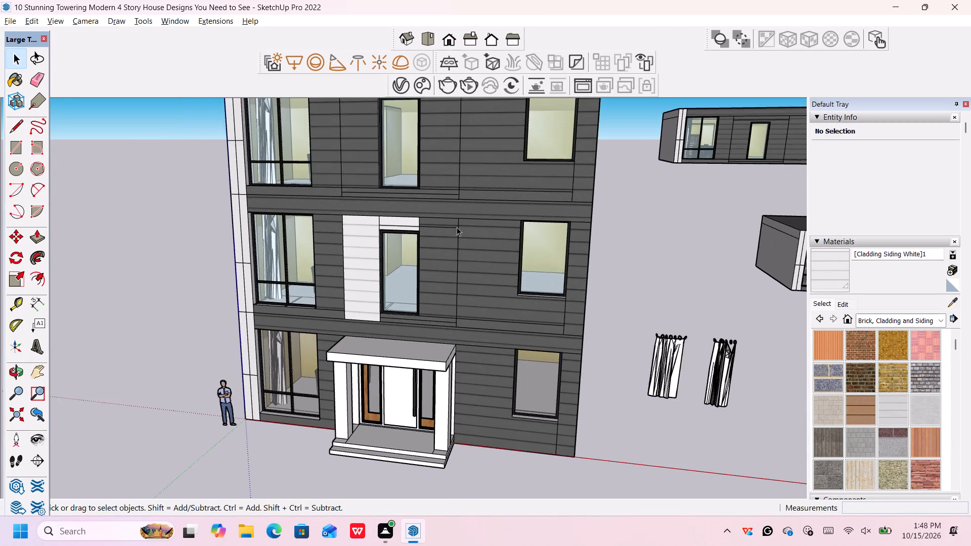
{"action": "scroll", "coordinate": [457, 227], "scroll_direction": "down", "scroll_amount": 1}
{"action": "scroll", "coordinate": [457, 227], "scroll_direction": "up", "scroll_amount": 1}
{"action": "middle_click_drag", "start_coordinate": [457, 230], "coordinate": [459, 335], "text": "shift"}
{"action": "scroll", "coordinate": [458, 331], "scroll_direction": "up", "scroll_amount": 1}
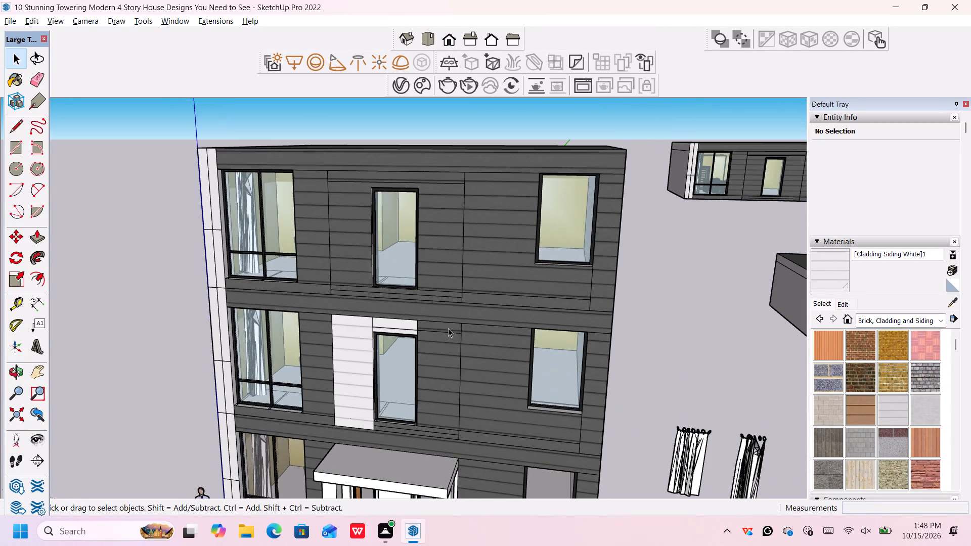
{"action": "scroll", "coordinate": [448, 328], "scroll_direction": "up", "scroll_amount": 1}
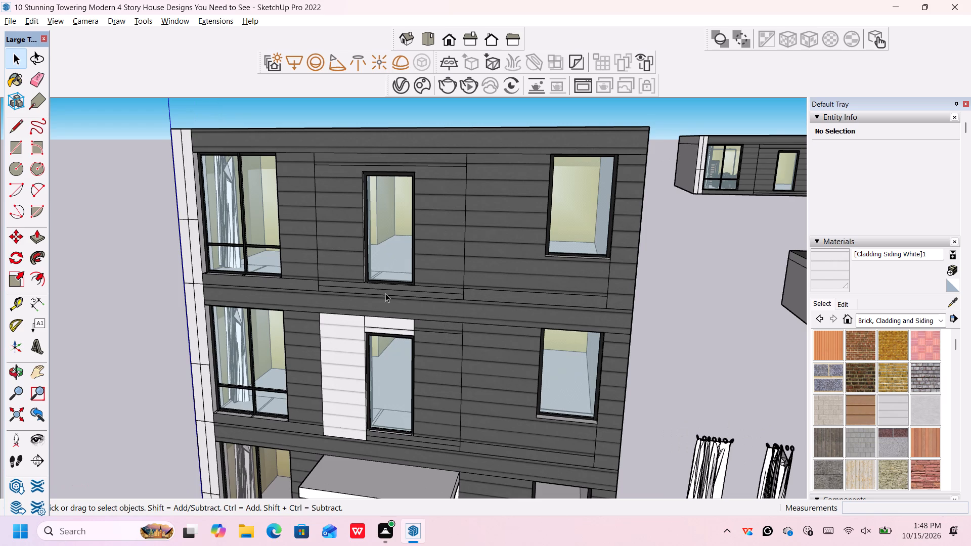
{"action": "scroll", "coordinate": [375, 322], "scroll_direction": "down", "scroll_amount": 1}
{"action": "scroll", "coordinate": [377, 325], "scroll_direction": "up", "scroll_amount": 1}
{"action": "middle_click_drag", "start_coordinate": [355, 301], "coordinate": [372, 312]}
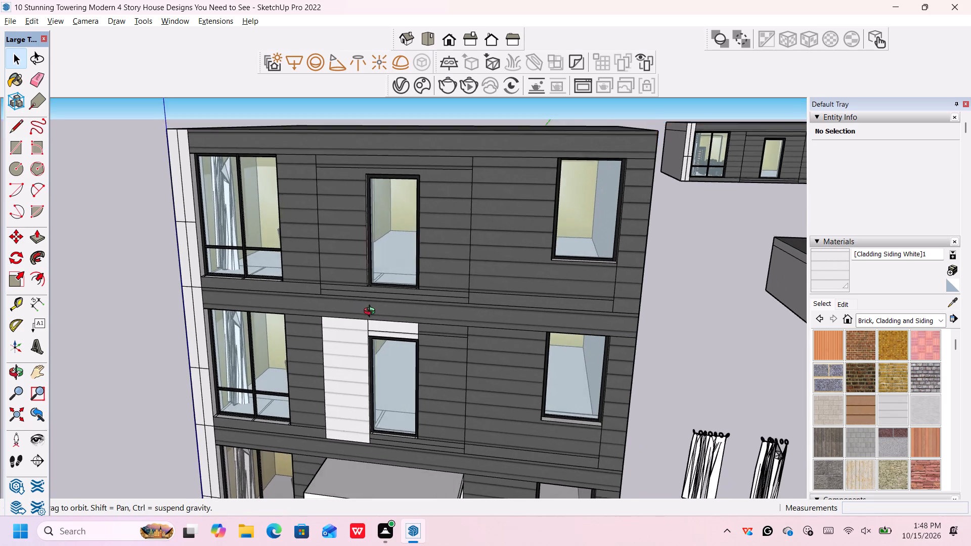
{"action": "middle_click_drag", "start_coordinate": [372, 312], "coordinate": [402, 313]}
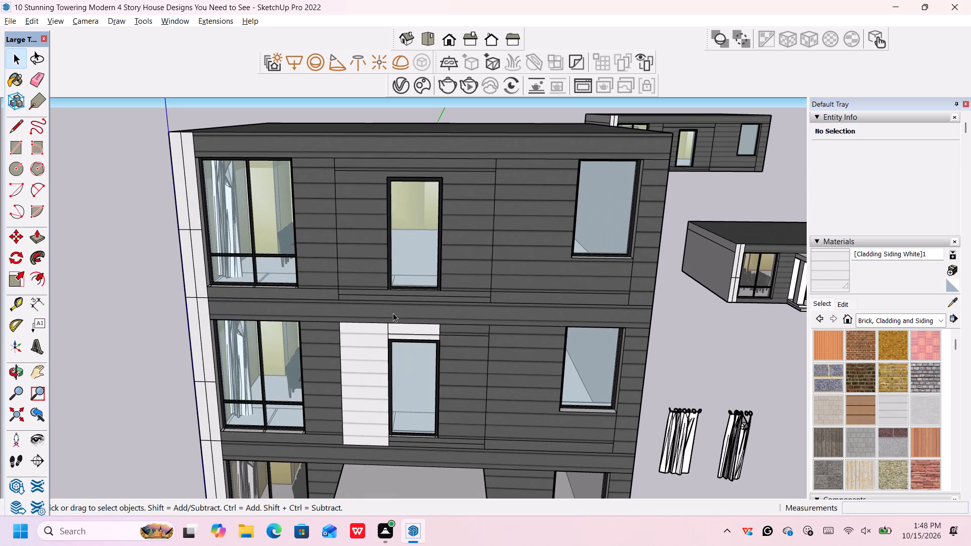
{"action": "middle_click_drag", "start_coordinate": [393, 315], "coordinate": [379, 312]}
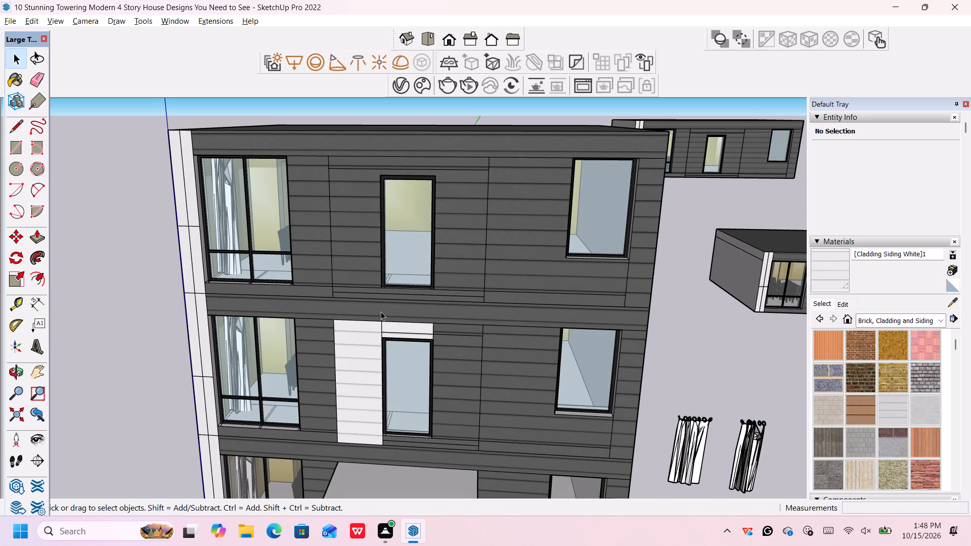
{"action": "key", "text": "l"}
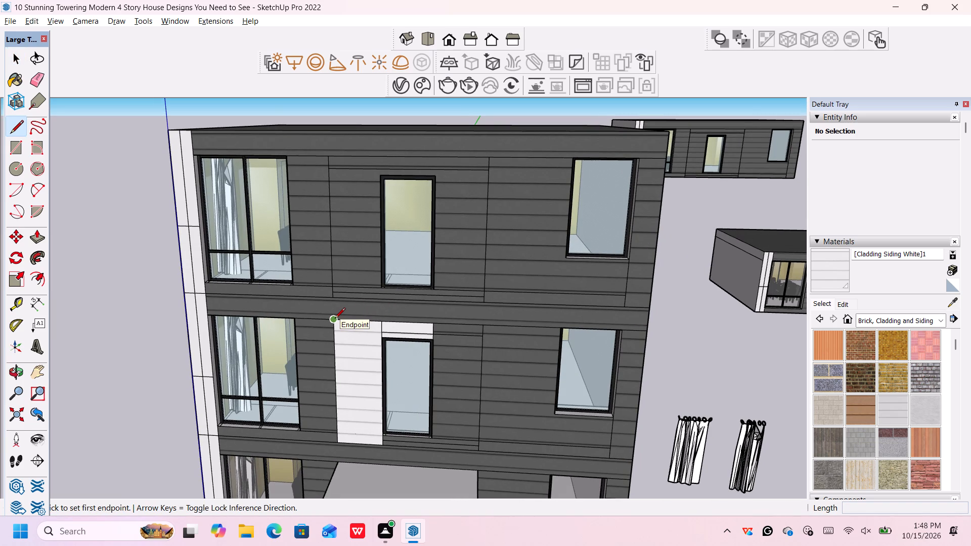
{"action": "left_click", "coordinate": [335, 319]}
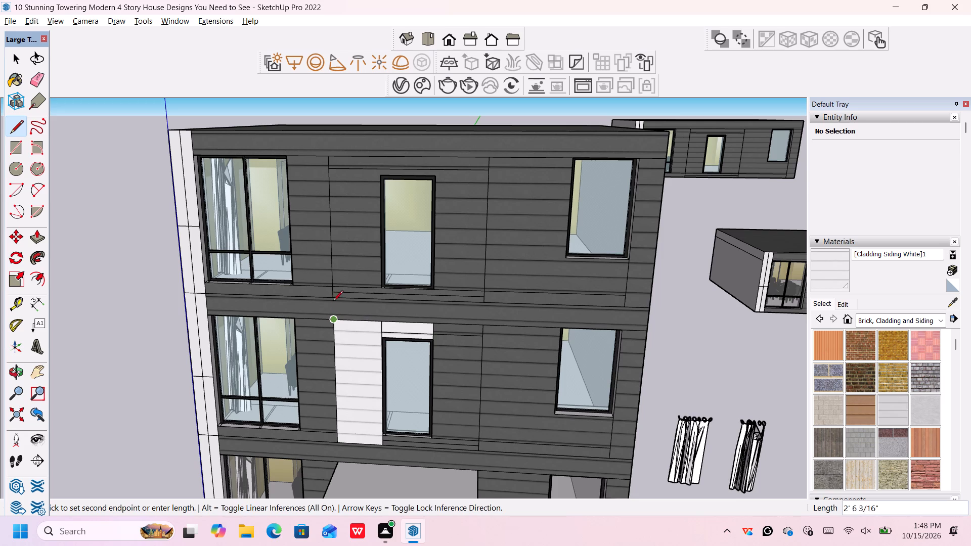
{"action": "left_click", "coordinate": [331, 299]}
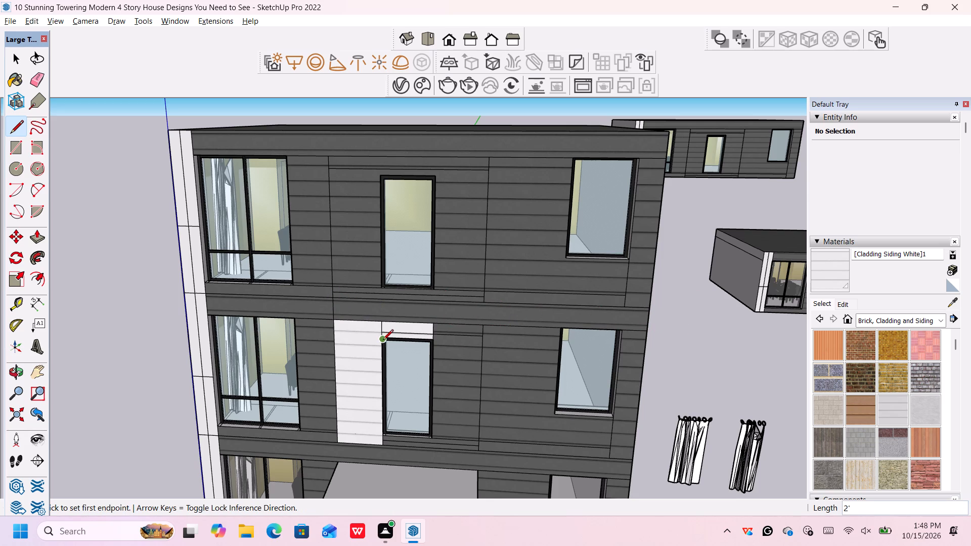
{"action": "key", "text": "space"}
Erase the two thin horizontal lines on the wall band just below the third-storey middle window.
{"action": "scroll", "coordinate": [373, 304], "scroll_direction": "up", "scroll_amount": 6}
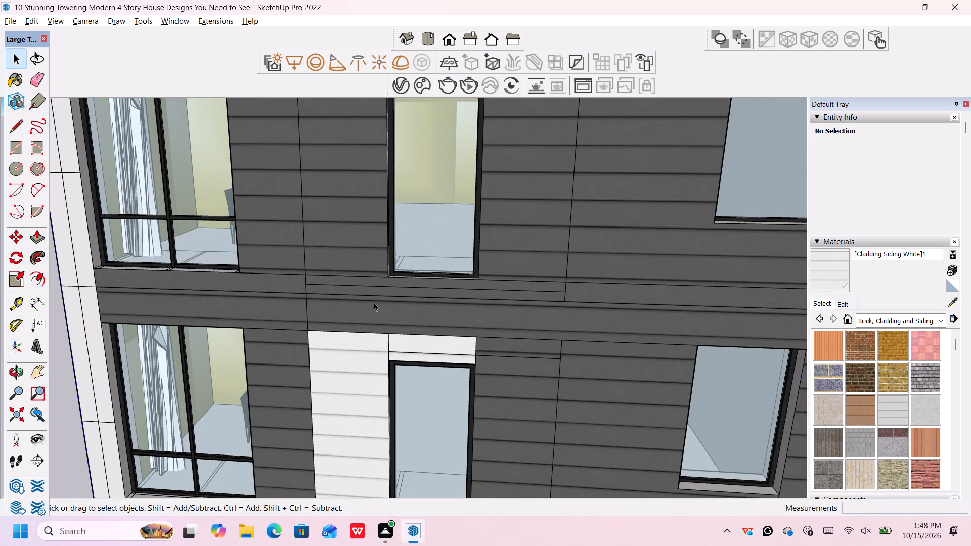
{"action": "key", "text": "e"}
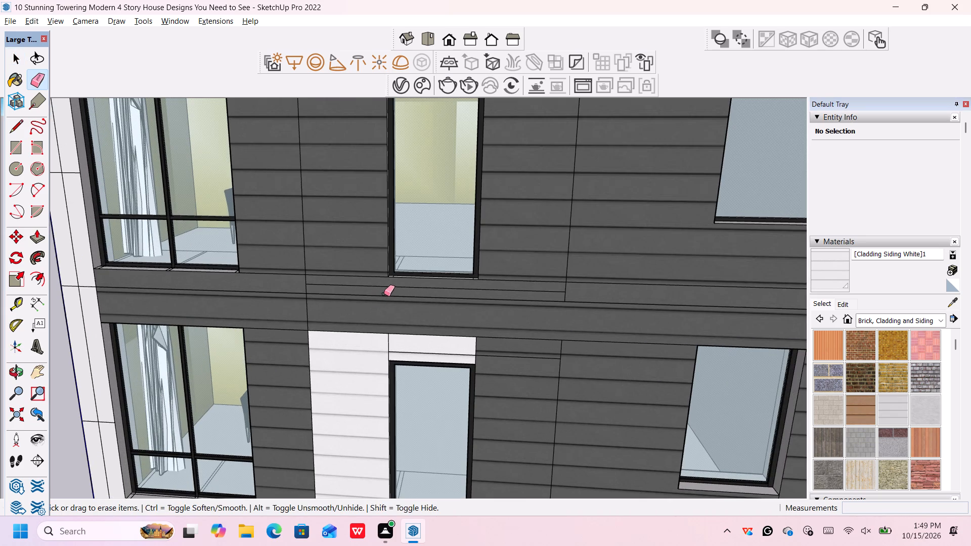
{"action": "left_click", "coordinate": [384, 285]}
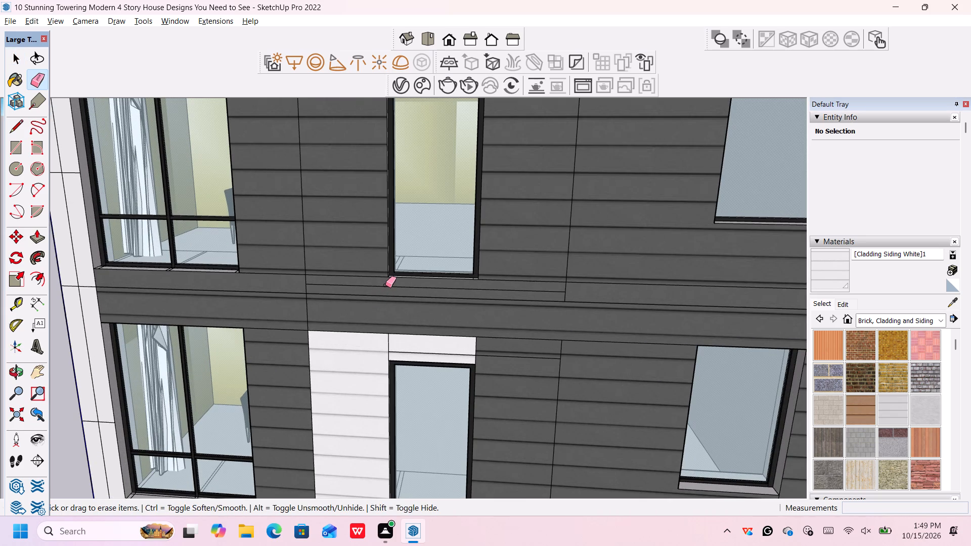
{"action": "left_click", "coordinate": [386, 286]}
Erase the horizontal line above the third-storey middle window and the vertical line between it and the right-hand window.
{"action": "scroll", "coordinate": [391, 287], "scroll_direction": "down", "scroll_amount": 3}
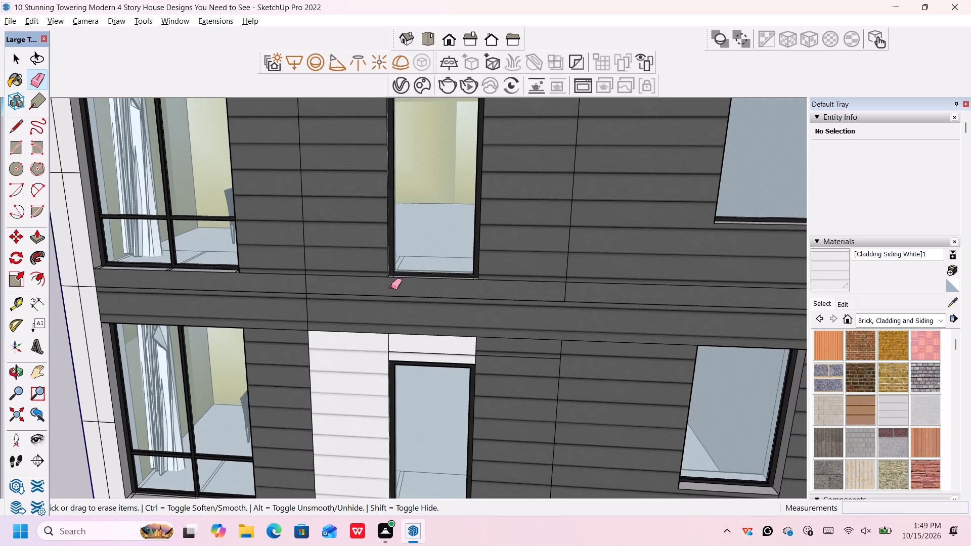
{"action": "scroll", "coordinate": [391, 287], "scroll_direction": "down", "scroll_amount": 7}
{"action": "scroll", "coordinate": [392, 287], "scroll_direction": "up", "scroll_amount": 1}
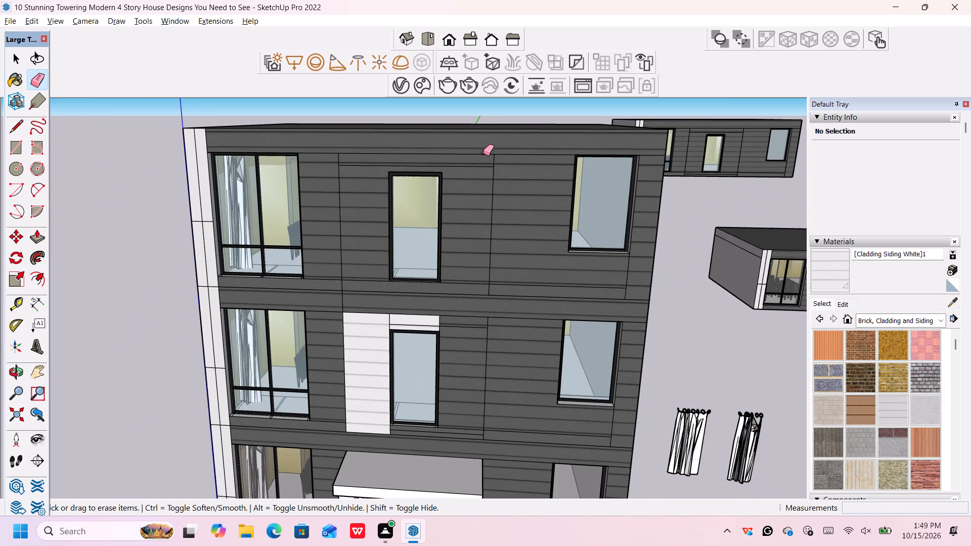
{"action": "left_click", "coordinate": [479, 166]}
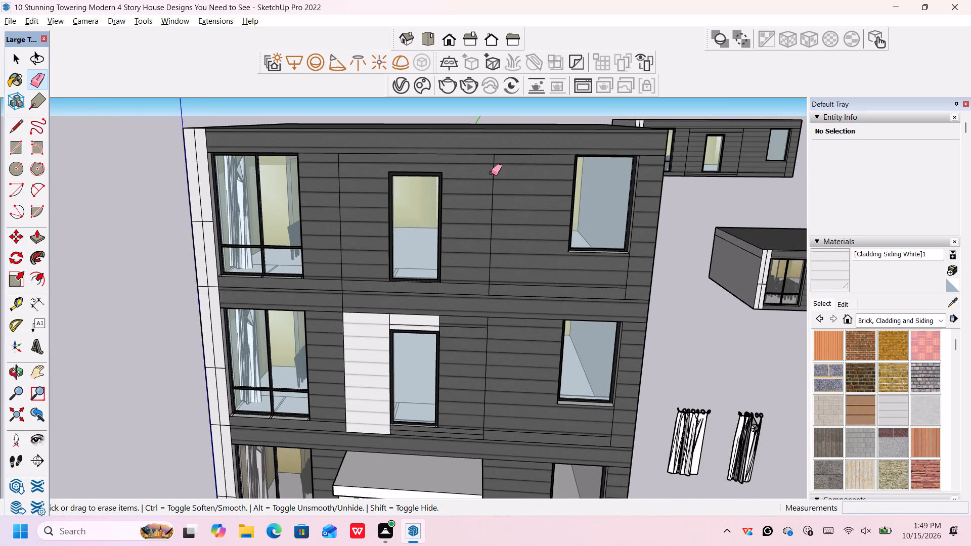
{"action": "left_click", "coordinate": [493, 174]}
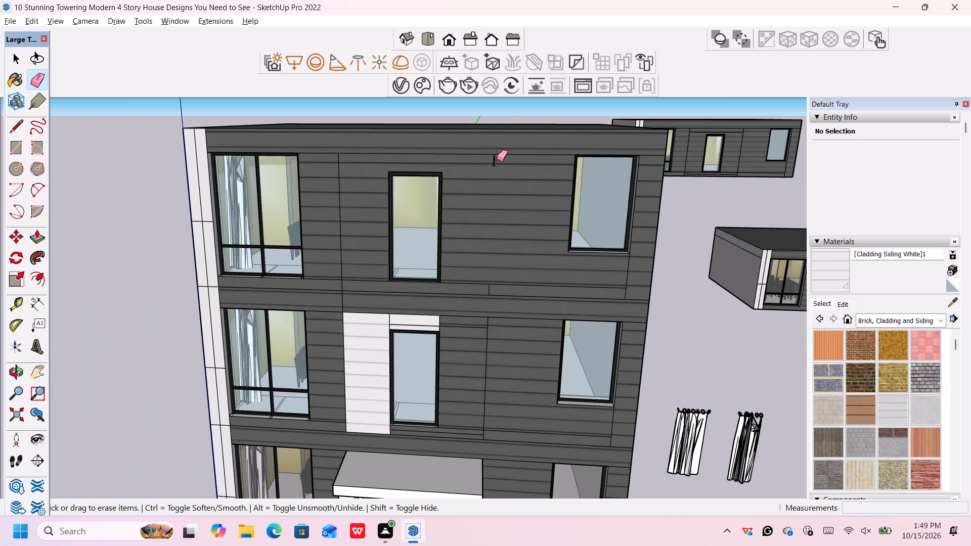
{"action": "left_click", "coordinate": [495, 159]}
Erase the horizontal line running left from the third-storey middle window's sill, including its leftover fragments.
{"action": "scroll", "coordinate": [463, 287], "scroll_direction": "up", "scroll_amount": 3}
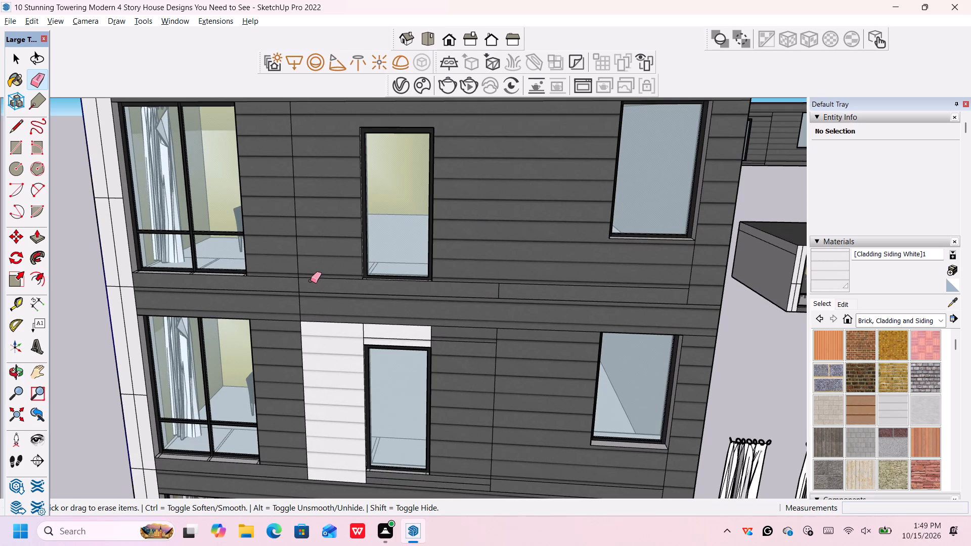
{"action": "left_click", "coordinate": [313, 278]}
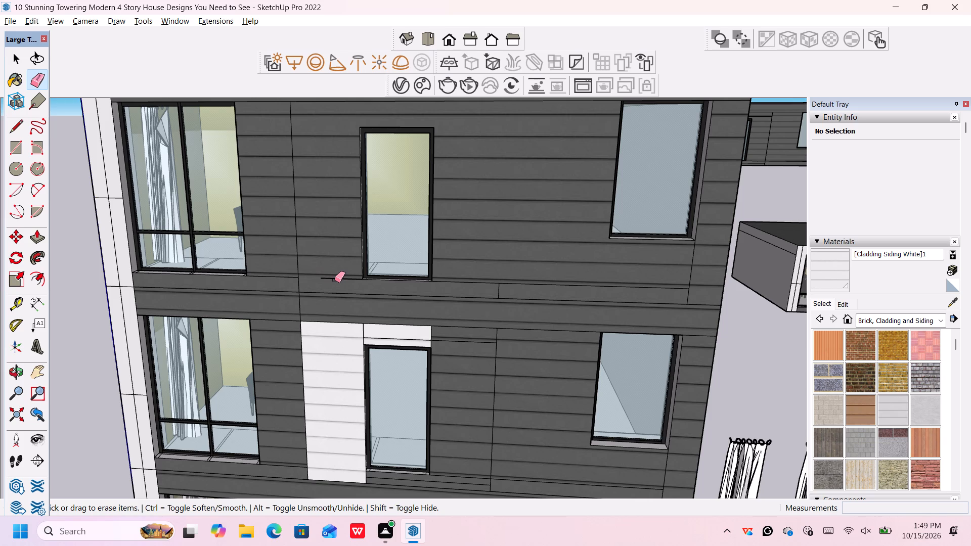
{"action": "left_click", "coordinate": [337, 278]}
{"action": "scroll", "coordinate": [348, 281], "scroll_direction": "down", "scroll_amount": 1}
{"action": "scroll", "coordinate": [343, 279], "scroll_direction": "up", "scroll_amount": 6}
{"action": "scroll", "coordinate": [401, 284], "scroll_direction": "up", "scroll_amount": 3}
{"action": "middle_click_drag", "start_coordinate": [442, 290], "coordinate": [437, 313]}
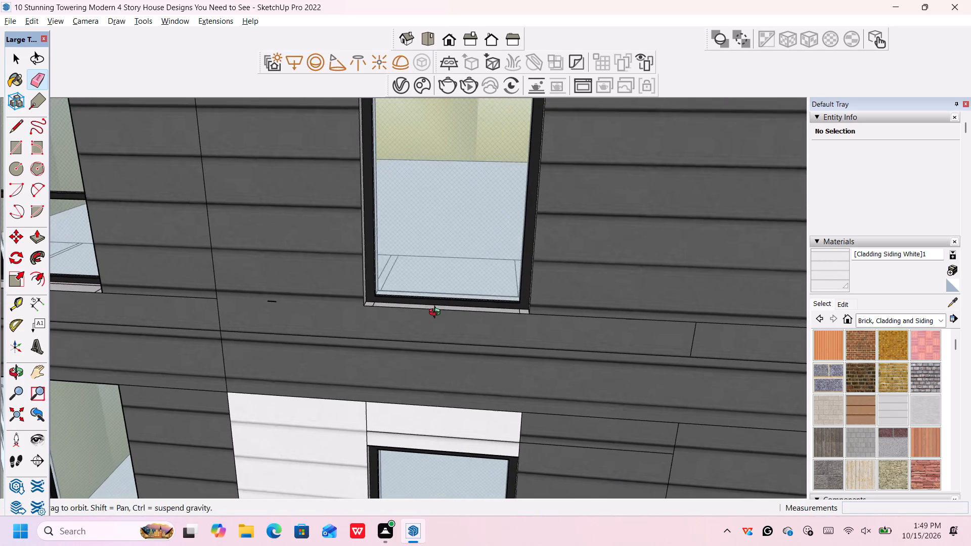
{"action": "middle_click_drag", "start_coordinate": [437, 313], "coordinate": [437, 313]}
{"action": "middle_click", "coordinate": [437, 316]}
{"action": "scroll", "coordinate": [440, 327], "scroll_direction": "down", "scroll_amount": 8}
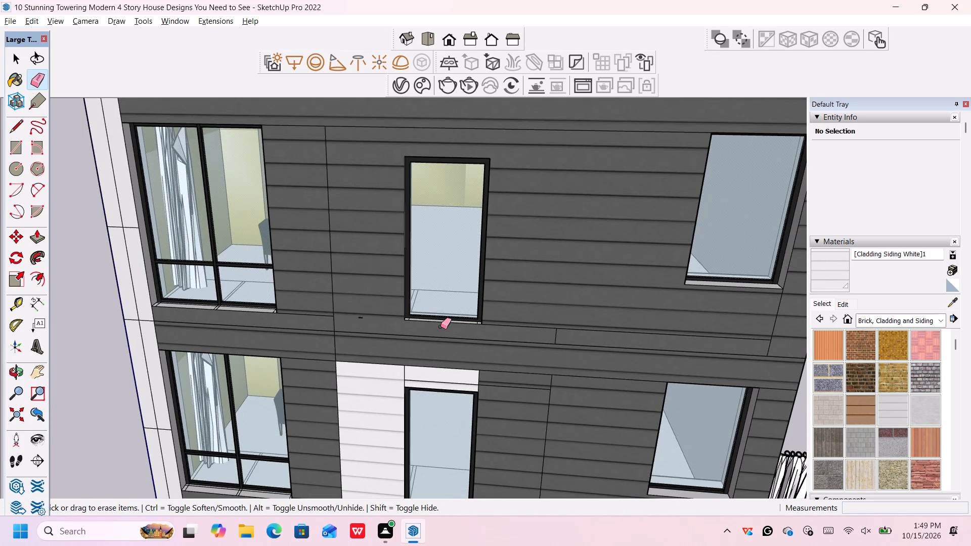
{"action": "middle_click_drag", "start_coordinate": [440, 327], "coordinate": [440, 309]}
{"action": "scroll", "coordinate": [409, 318], "scroll_direction": "up", "scroll_amount": 3}
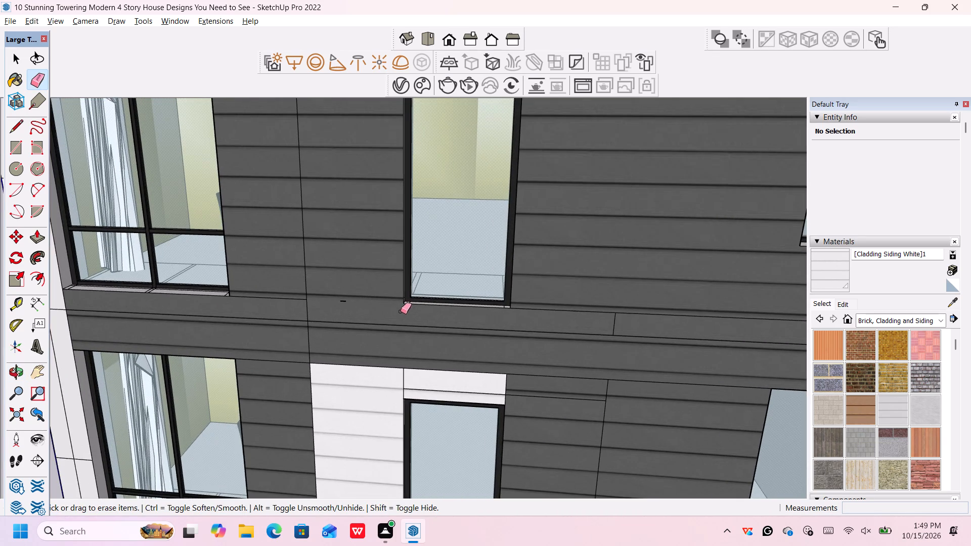
{"action": "scroll", "coordinate": [387, 307], "scroll_direction": "up", "scroll_amount": 1}
{"action": "scroll", "coordinate": [340, 302], "scroll_direction": "up", "scroll_amount": 3}
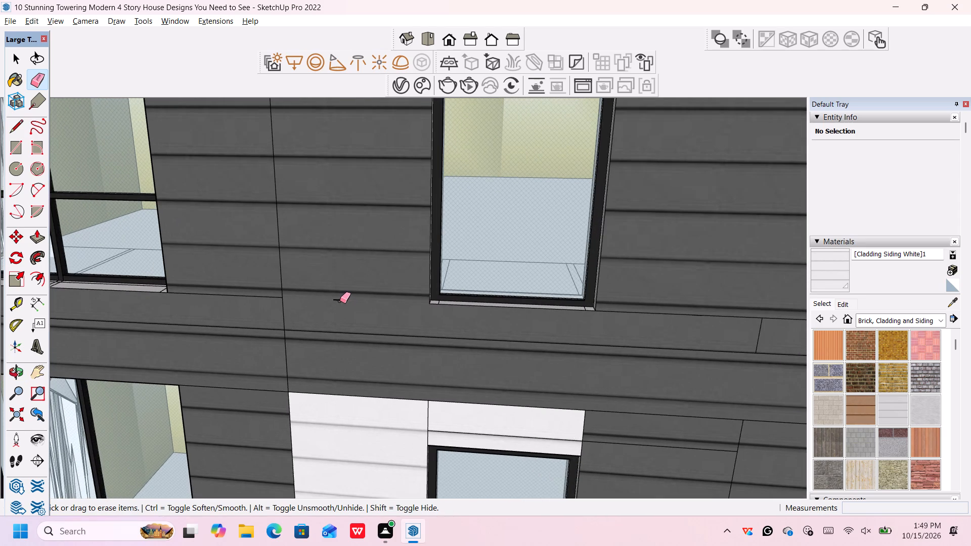
{"action": "left_click", "coordinate": [339, 301]}
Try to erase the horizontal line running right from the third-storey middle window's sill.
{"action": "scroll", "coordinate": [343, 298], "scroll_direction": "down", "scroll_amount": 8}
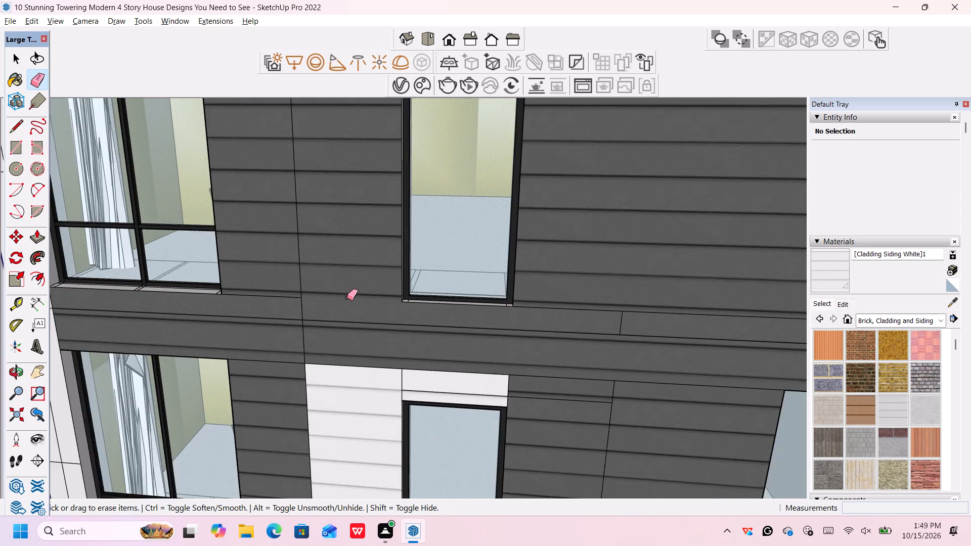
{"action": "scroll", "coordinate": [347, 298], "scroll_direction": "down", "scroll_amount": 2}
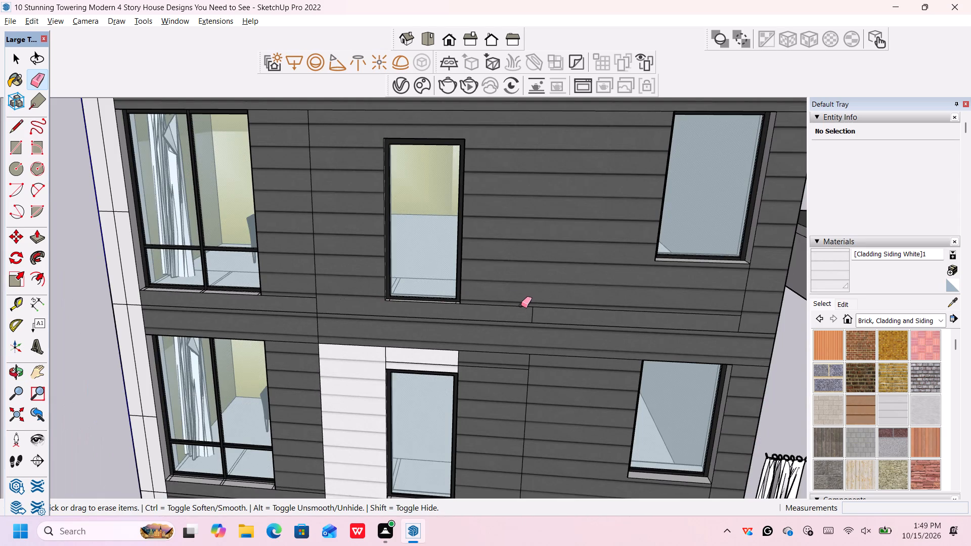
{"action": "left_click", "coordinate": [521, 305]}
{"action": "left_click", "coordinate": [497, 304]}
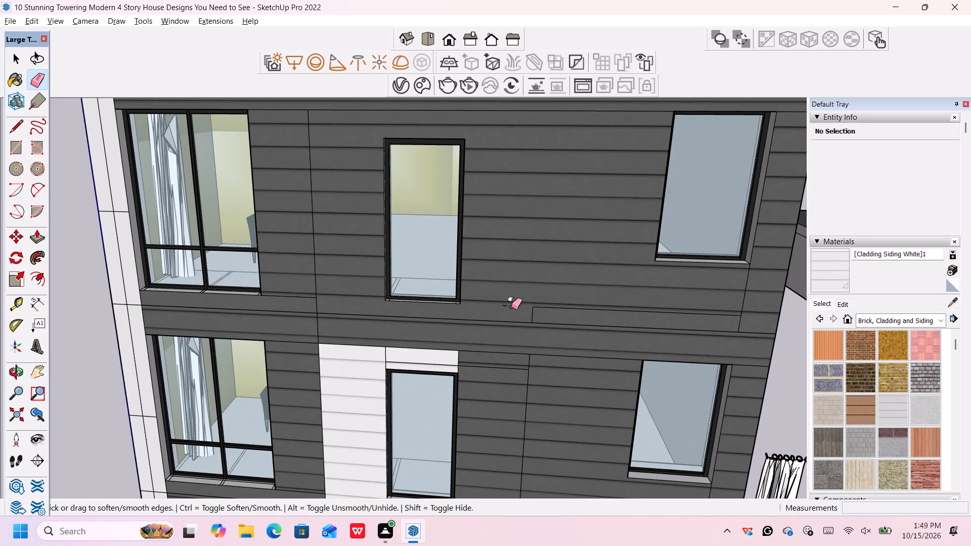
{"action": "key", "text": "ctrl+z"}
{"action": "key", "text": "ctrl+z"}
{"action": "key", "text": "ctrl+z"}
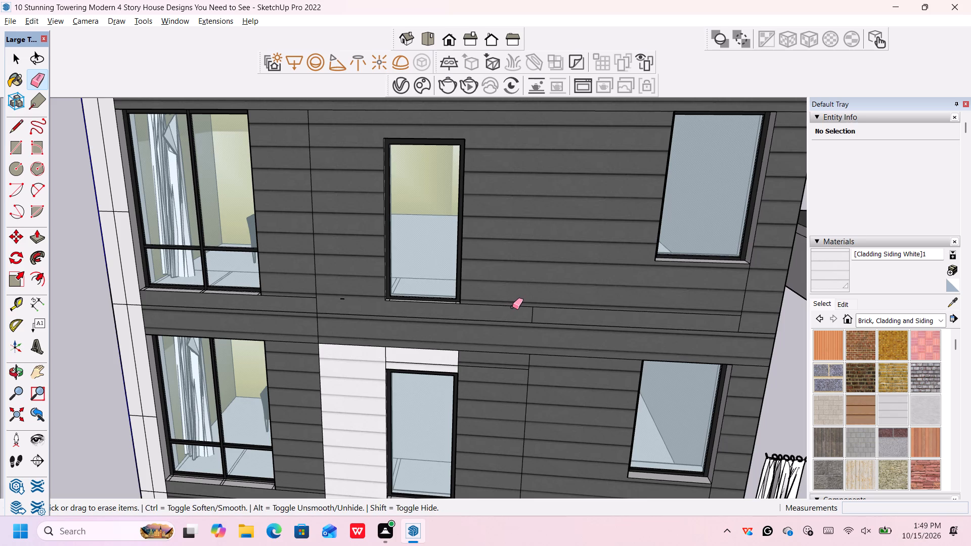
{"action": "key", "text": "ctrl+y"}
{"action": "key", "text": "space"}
Extend the vertical line left of the third-storey middle window 2' up to the roof edge.
{"action": "scroll", "coordinate": [352, 204], "scroll_direction": "down", "scroll_amount": 1}
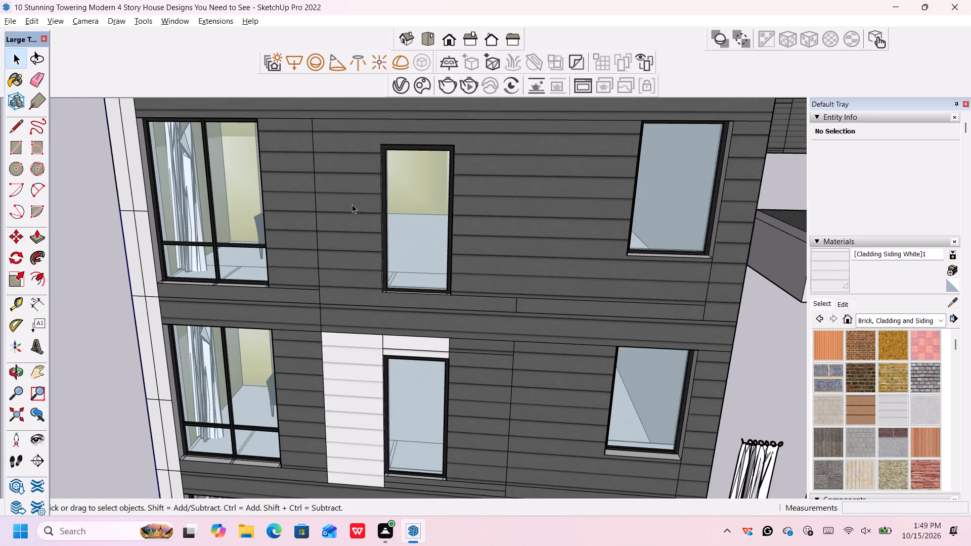
{"action": "scroll", "coordinate": [360, 195], "scroll_direction": "down", "scroll_amount": 4}
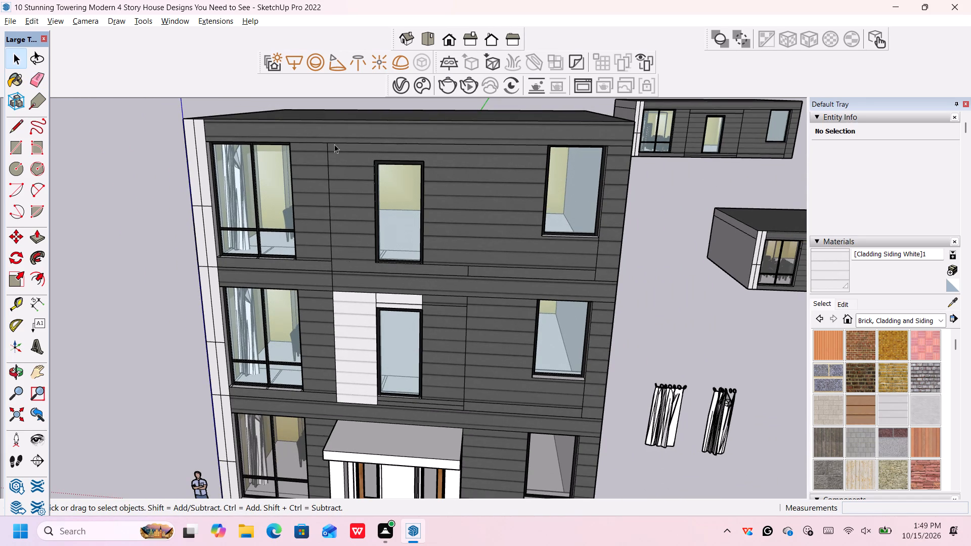
{"action": "scroll", "coordinate": [329, 140], "scroll_direction": "up", "scroll_amount": 4}
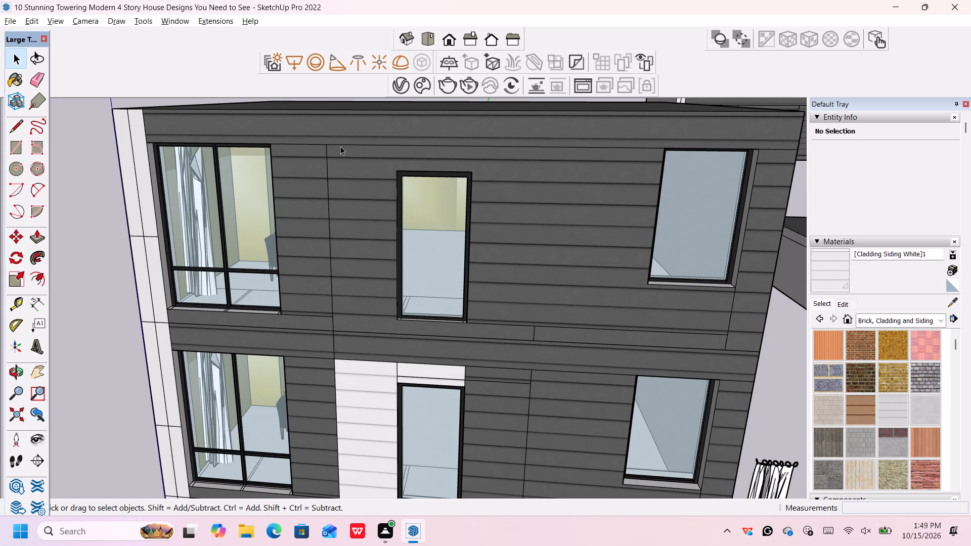
{"action": "key", "text": "l"}
{"action": "left_click", "coordinate": [326, 146]}
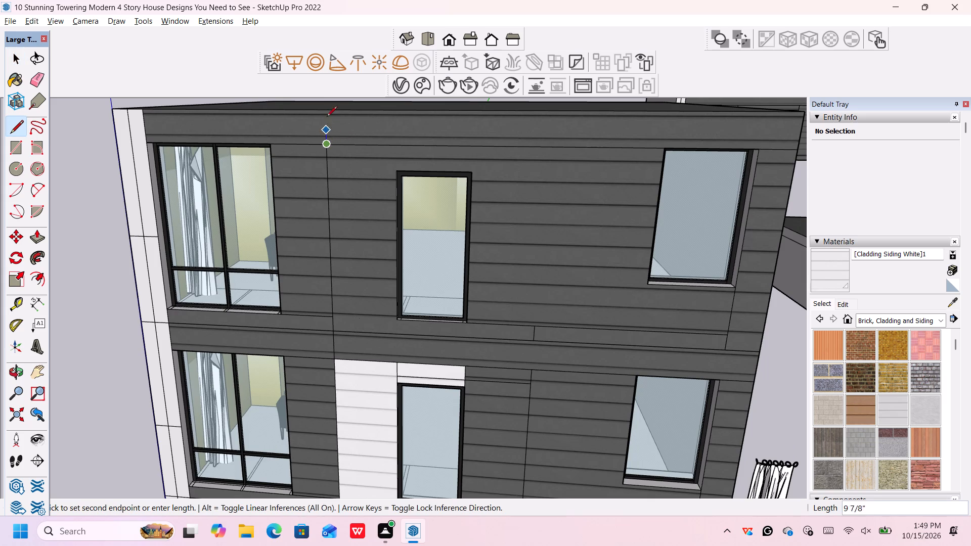
{"action": "left_click", "coordinate": [325, 111]}
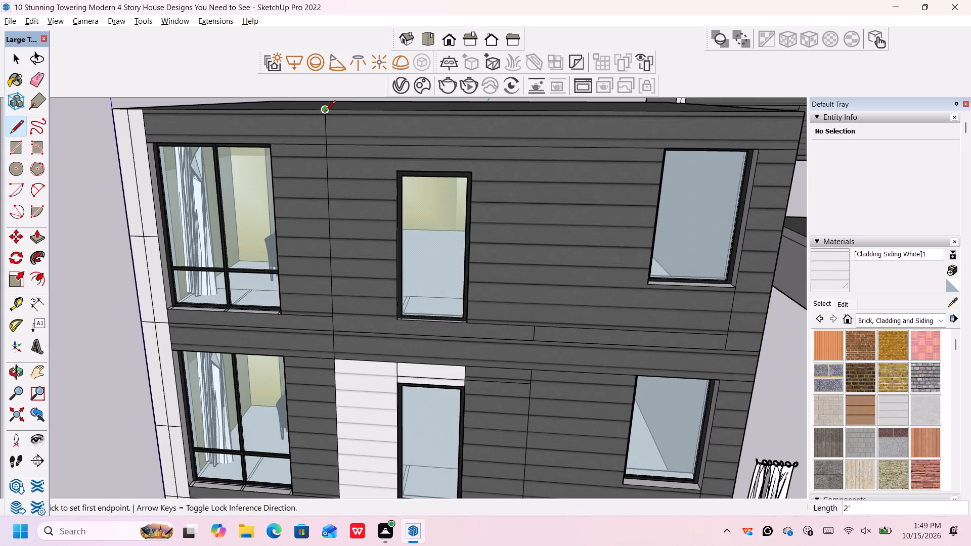
{"action": "key", "text": "space"}
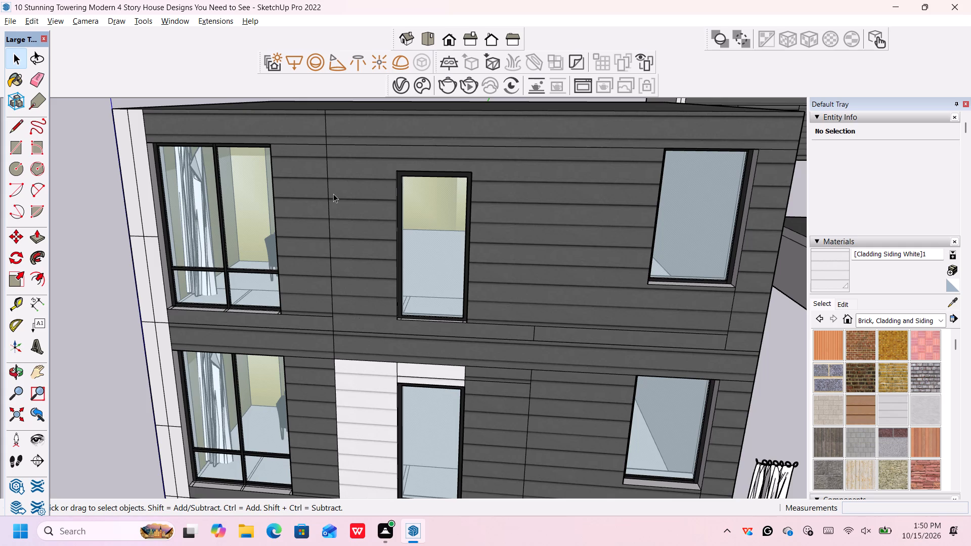
Draw a 12' vertical line on the third storey, guided 1.5' from the existing vertical line toward the middle window, between the horizontal bands.
{"action": "key", "text": "t"}
{"action": "left_click", "coordinate": [327, 194]}
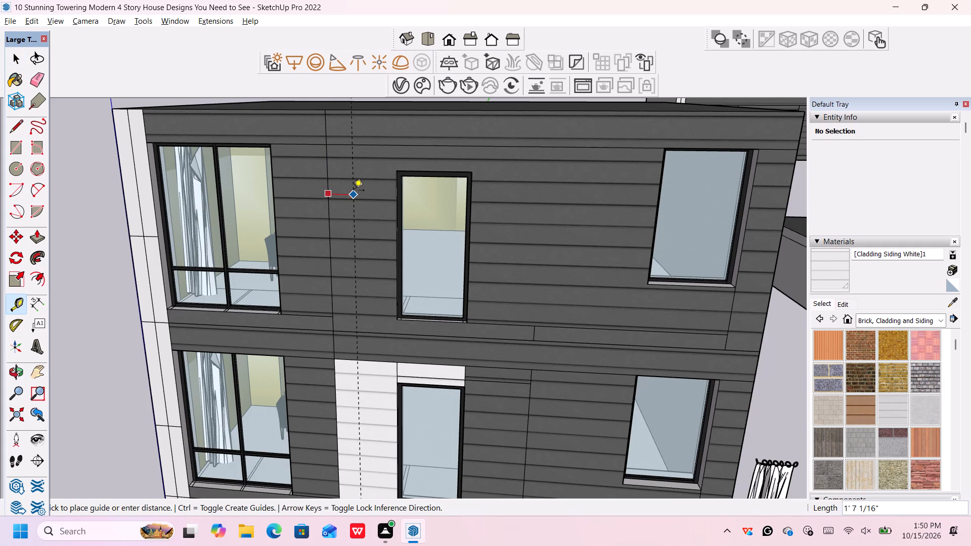
{"action": "type", "text": "1."}
{"action": "type", "text": "5'"}
{"action": "key", "text": "Return"}
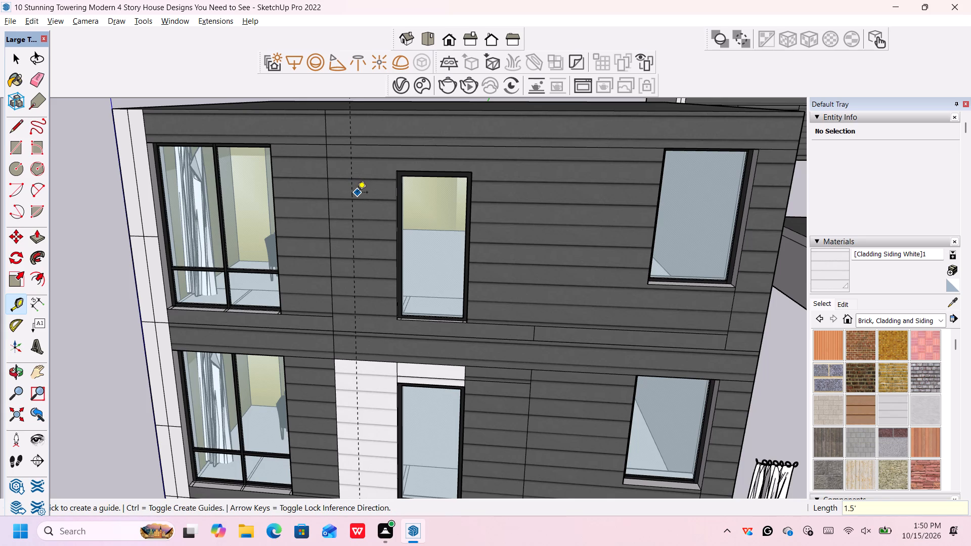
{"action": "key", "text": "space"}
{"action": "type", "text": "l"}
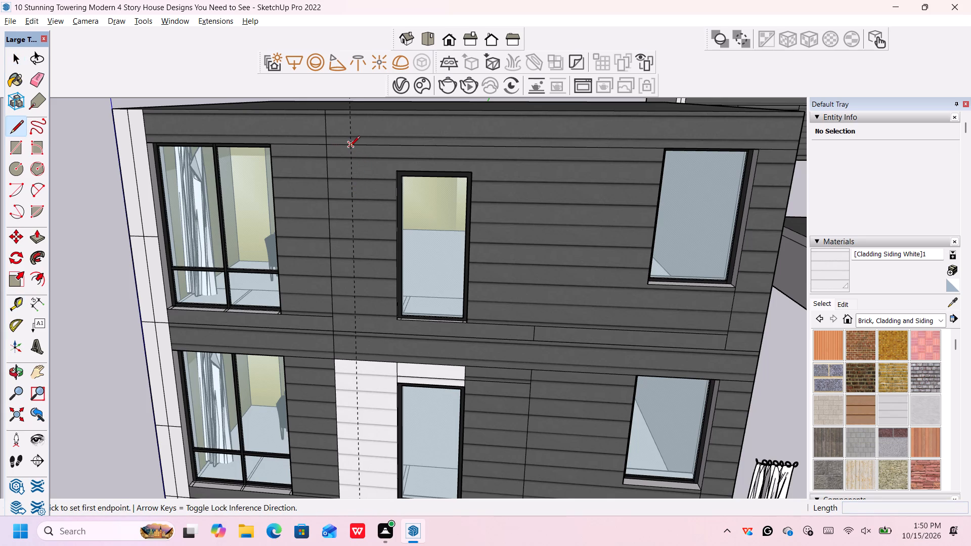
{"action": "left_click", "coordinate": [349, 147]}
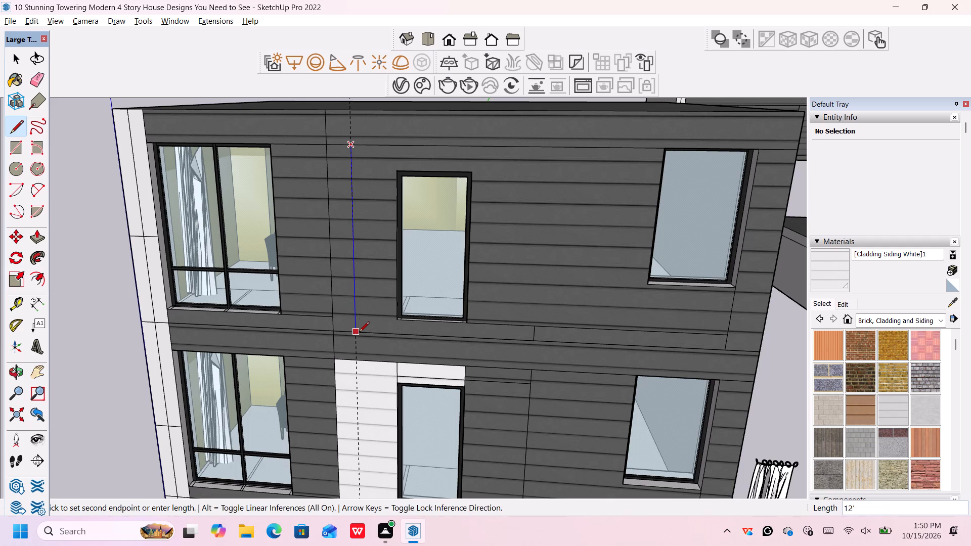
{"action": "left_click", "coordinate": [355, 333]}
{"action": "key", "text": "space"}
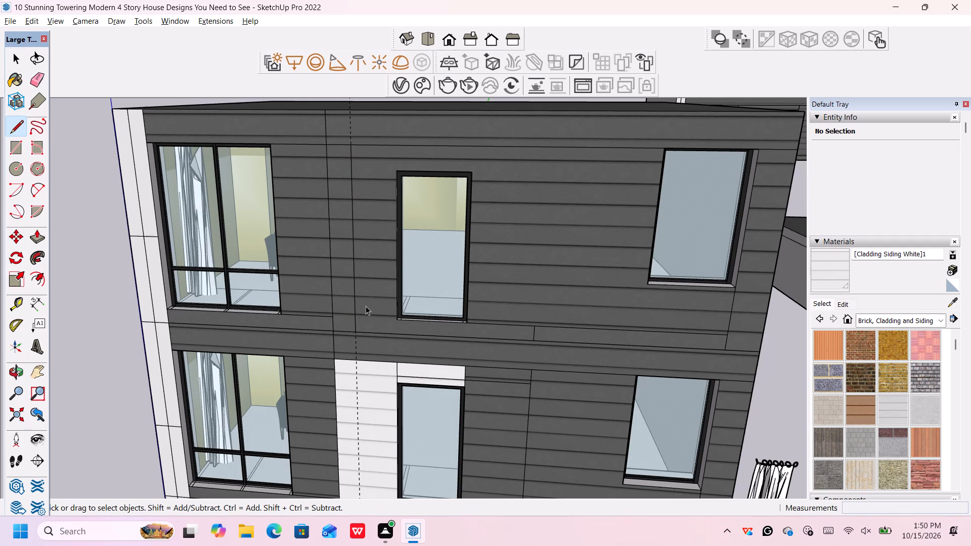
Sample the white siding beside the second-storey middle window and paint the narrow third-storey strip, the band below it and the roof-edge band.
{"action": "scroll", "coordinate": [358, 329], "scroll_direction": "up", "scroll_amount": 9}
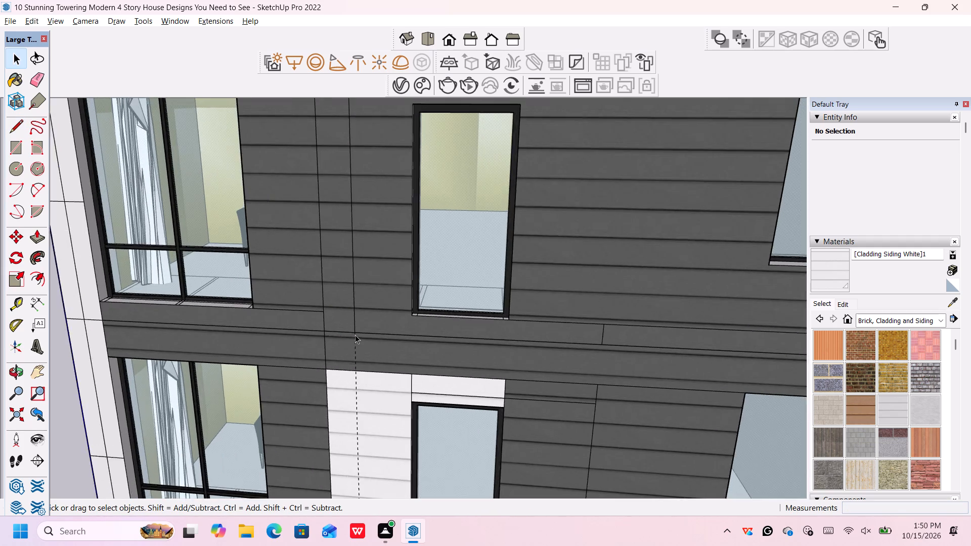
{"action": "scroll", "coordinate": [355, 335], "scroll_direction": "up", "scroll_amount": 5}
{"action": "scroll", "coordinate": [354, 336], "scroll_direction": "down", "scroll_amount": 16}
{"action": "scroll", "coordinate": [369, 278], "scroll_direction": "down", "scroll_amount": 2}
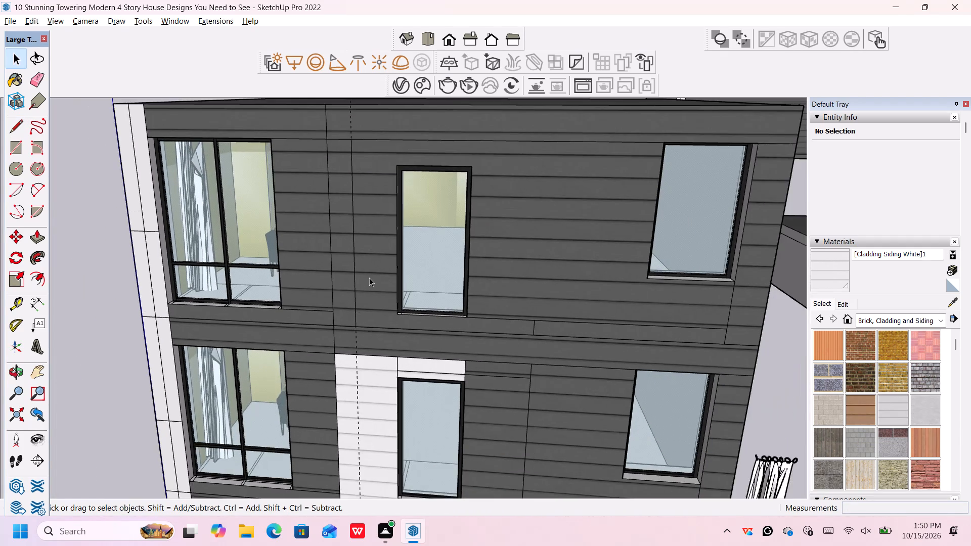
{"action": "scroll", "coordinate": [369, 278], "scroll_direction": "down", "scroll_amount": 1}
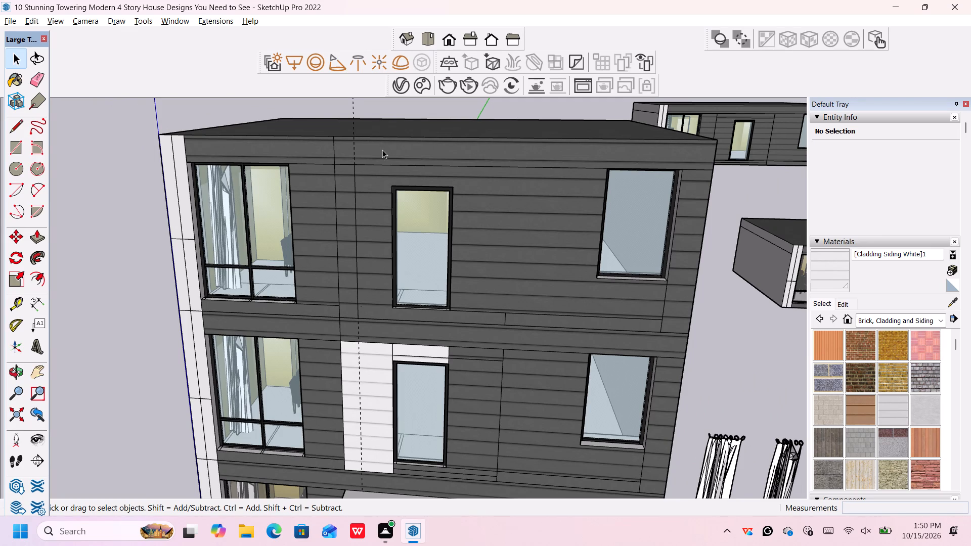
{"action": "scroll", "coordinate": [382, 150], "scroll_direction": "up", "scroll_amount": 1}
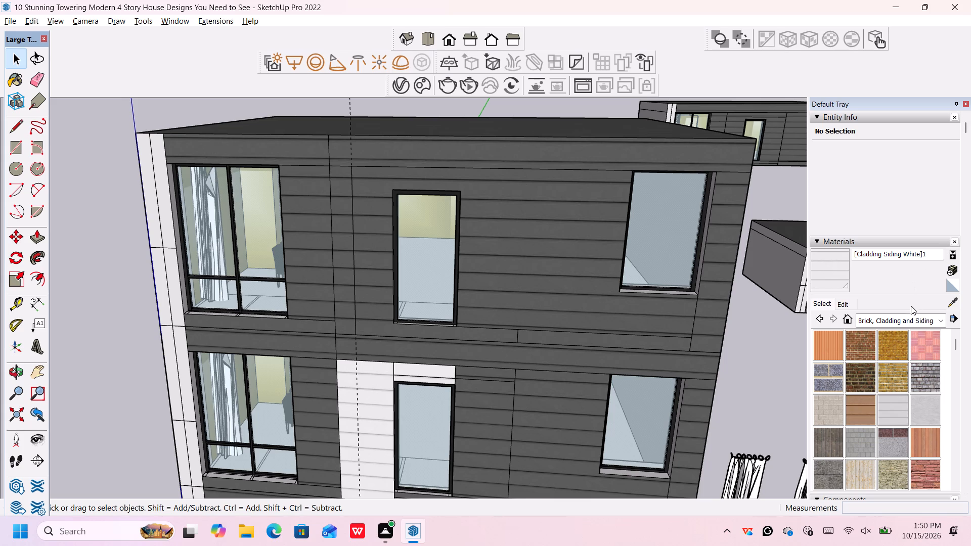
{"action": "left_click", "coordinate": [953, 301]}
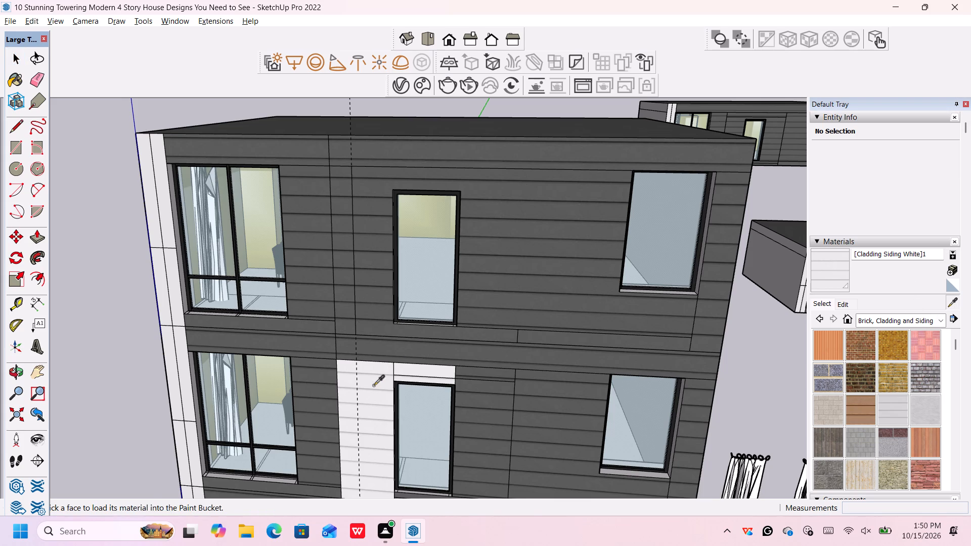
{"action": "left_click", "coordinate": [374, 385]}
{"action": "left_click", "coordinate": [346, 288]}
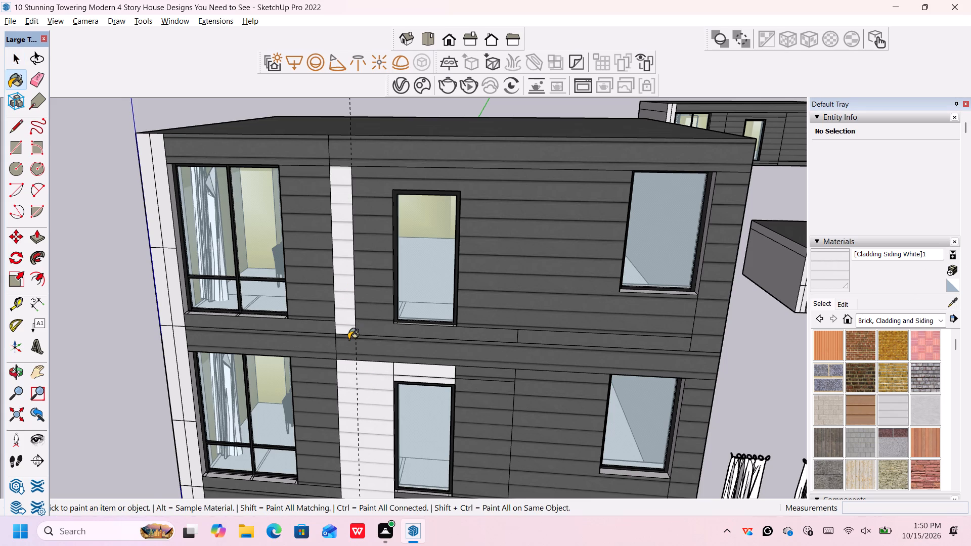
{"action": "left_click", "coordinate": [349, 341]}
{"action": "left_click", "coordinate": [363, 149]}
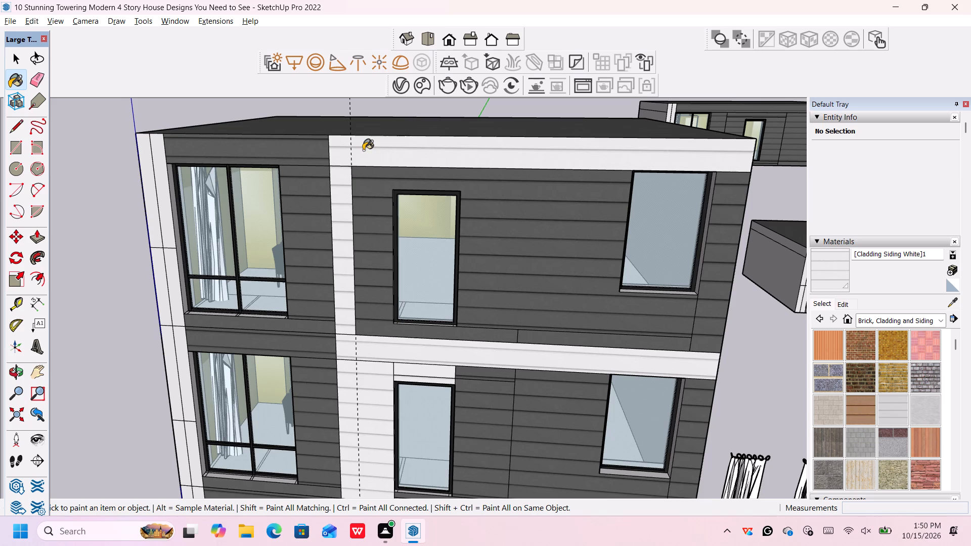
Delete the vertical guide line beside the third-storey middle window.
{"action": "key", "text": "space"}
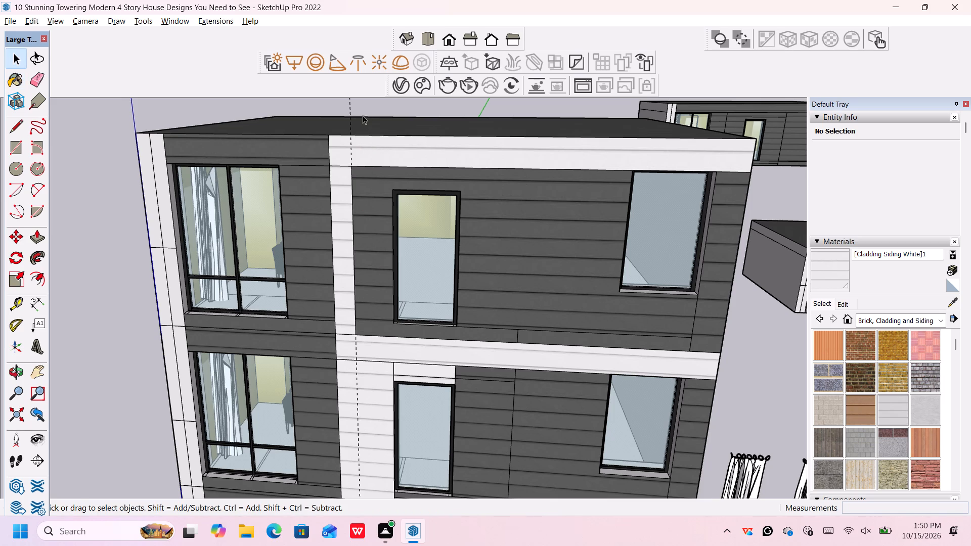
{"action": "left_click_drag", "start_coordinate": [353, 102], "coordinate": [345, 107]}
{"action": "key", "text": "Delete"}
Push/Pull the white band between the second and third storeys outward 6' to form a projecting slab.
{"action": "key", "text": "p"}
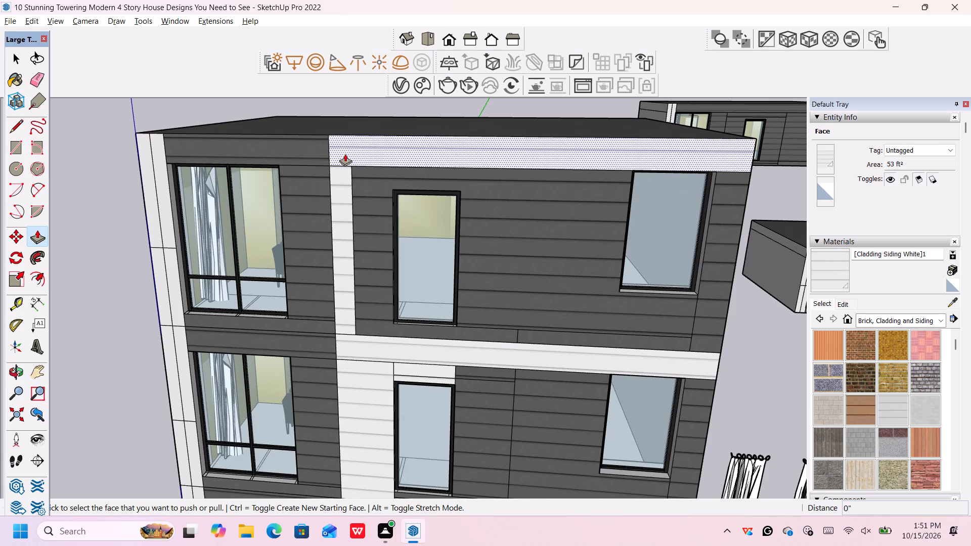
{"action": "left_click", "coordinate": [362, 346]}
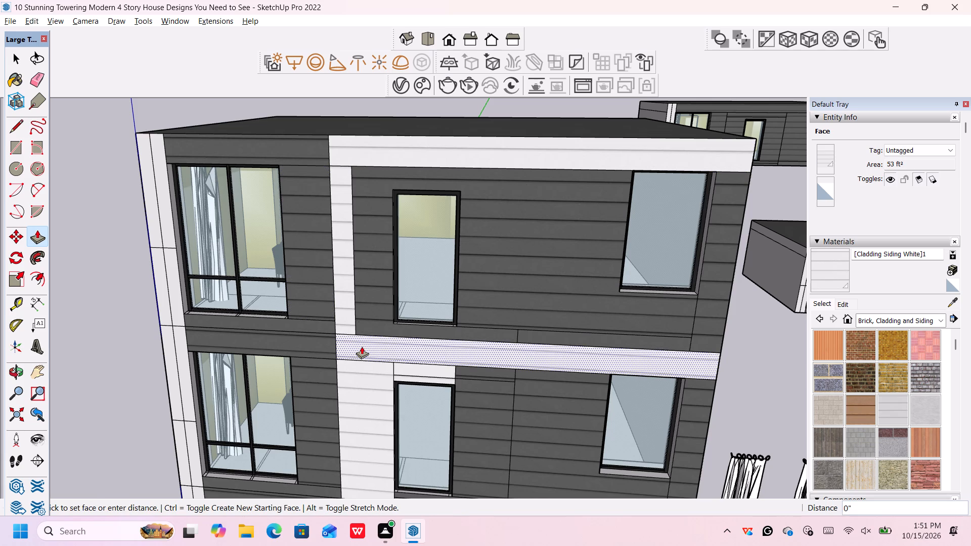
{"action": "scroll", "coordinate": [348, 377], "scroll_direction": "down", "scroll_amount": 4}
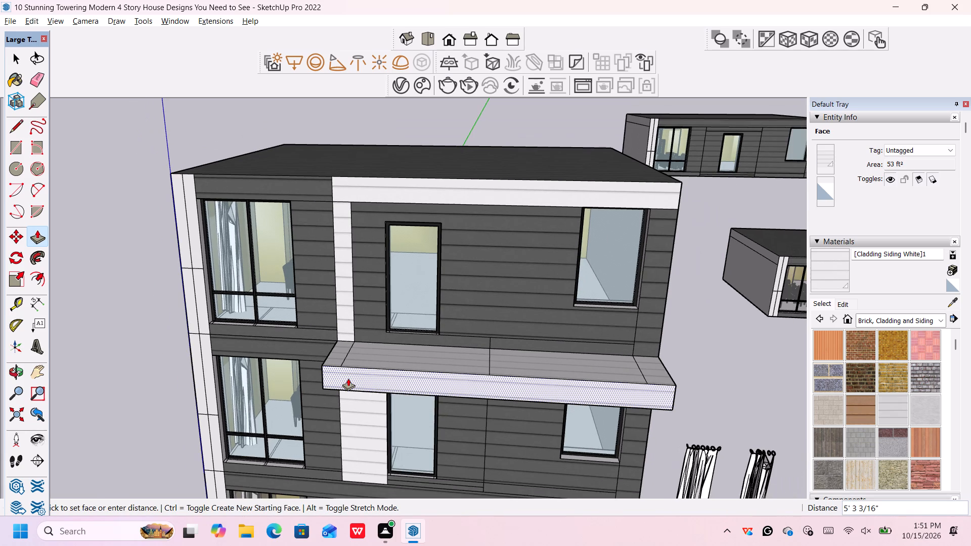
{"action": "scroll", "coordinate": [348, 378], "scroll_direction": "down", "scroll_amount": 1}
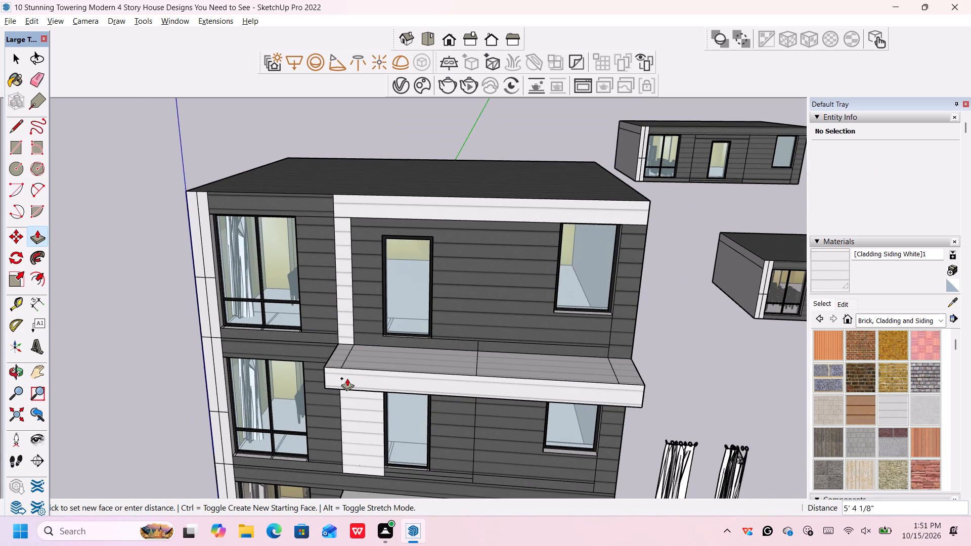
{"action": "scroll", "coordinate": [346, 378], "scroll_direction": "up", "scroll_amount": 1}
{"action": "scroll", "coordinate": [347, 379], "scroll_direction": "down", "scroll_amount": 1}
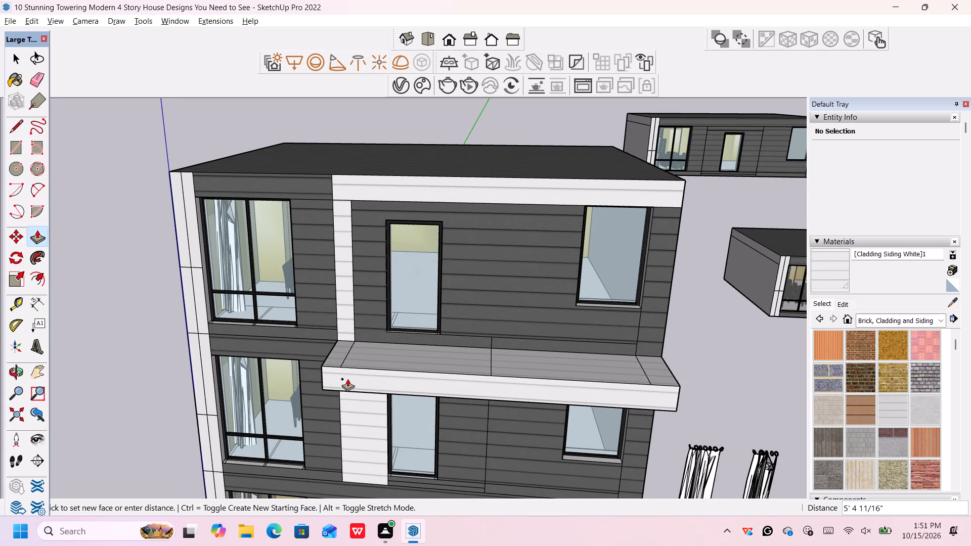
{"action": "scroll", "coordinate": [349, 376], "scroll_direction": "down", "scroll_amount": 3}
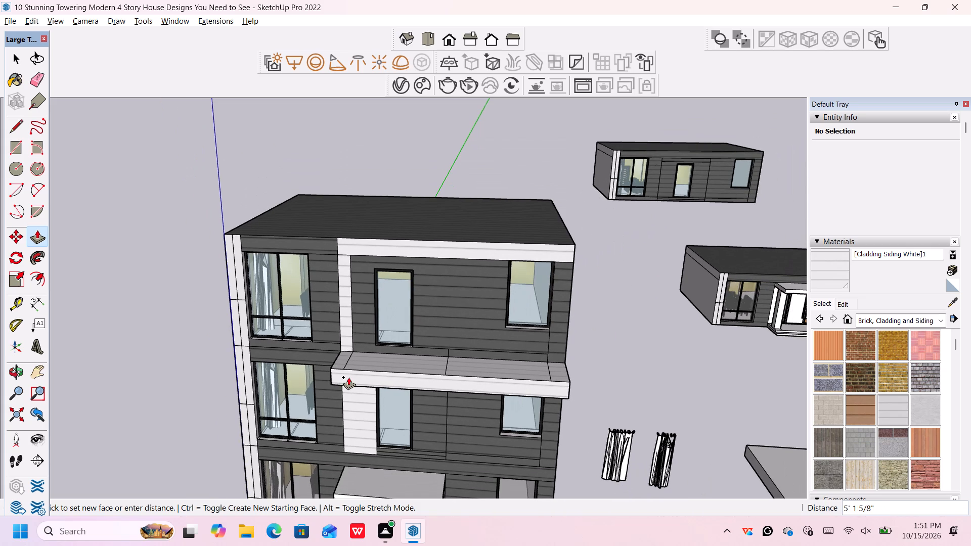
{"action": "scroll", "coordinate": [348, 377], "scroll_direction": "down", "scroll_amount": 5}
{"action": "scroll", "coordinate": [344, 382], "scroll_direction": "up", "scroll_amount": 3}
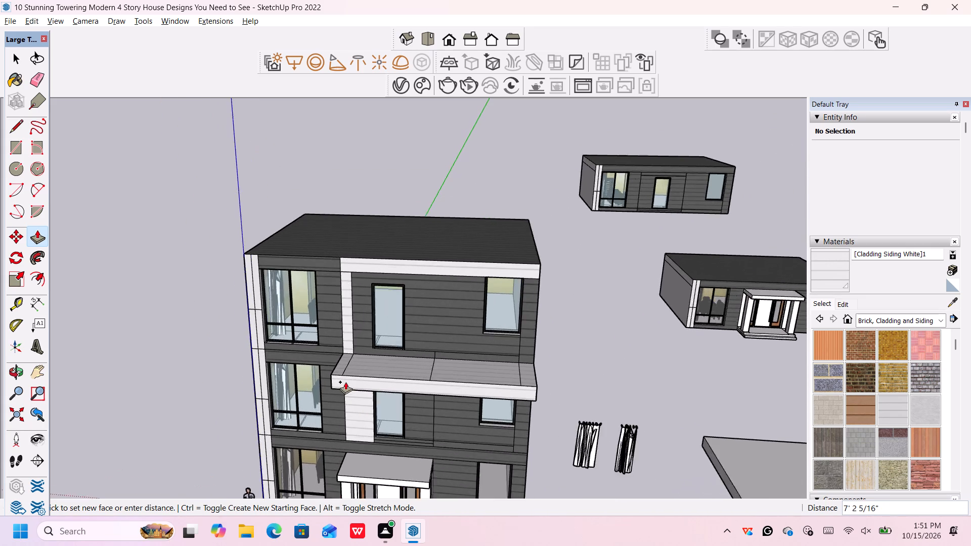
{"action": "scroll", "coordinate": [345, 382], "scroll_direction": "up", "scroll_amount": 4}
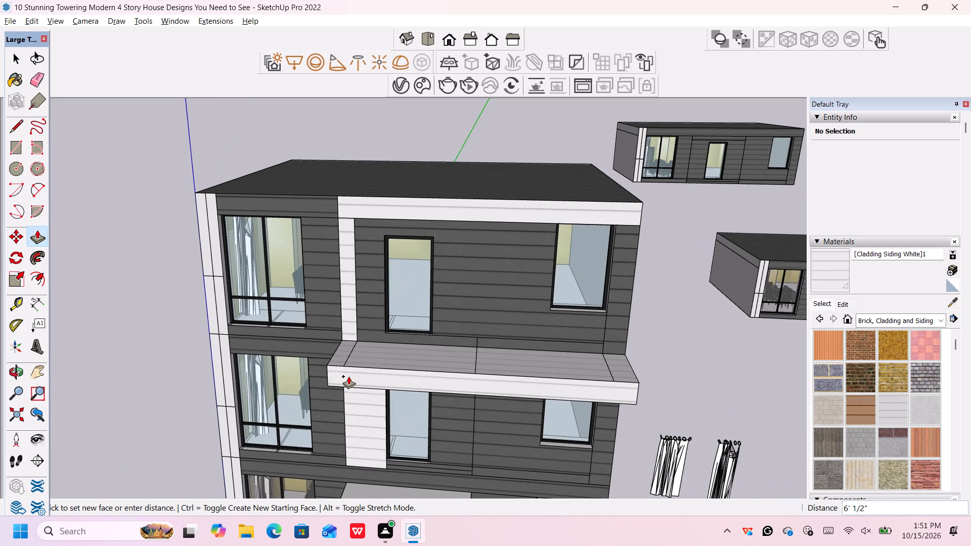
{"action": "scroll", "coordinate": [348, 376], "scroll_direction": "up", "scroll_amount": 1}
{"action": "key", "text": "6"}
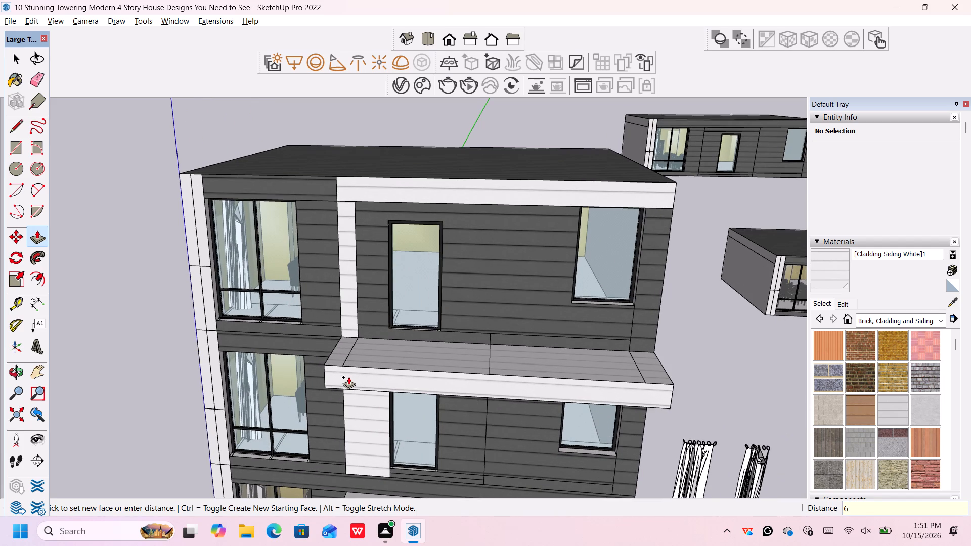
{"action": "key", "text": "apostrophe"}
{"action": "key", "text": "Return"}
Extend the front face of the projecting slab a further 2'.
{"action": "scroll", "coordinate": [433, 381], "scroll_direction": "down", "scroll_amount": 5}
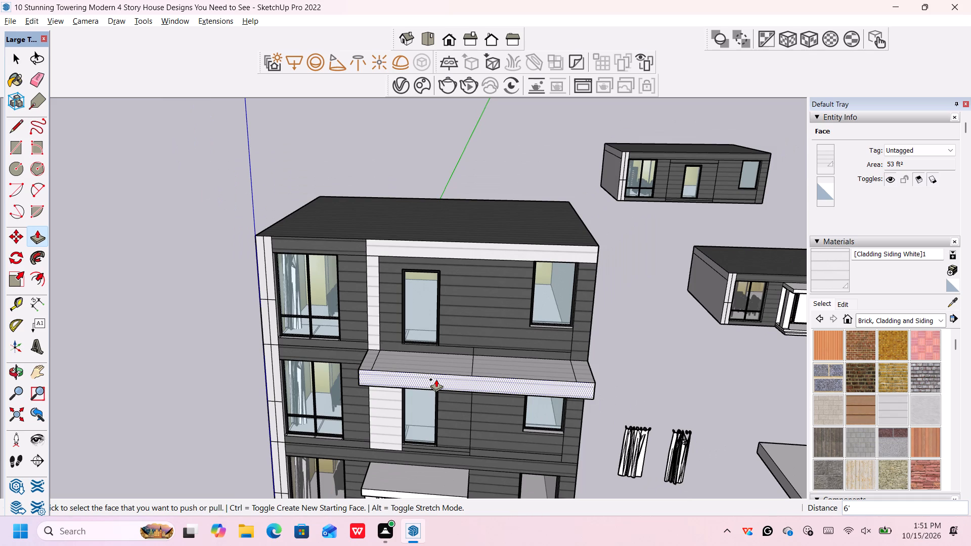
{"action": "left_click", "coordinate": [436, 379]}
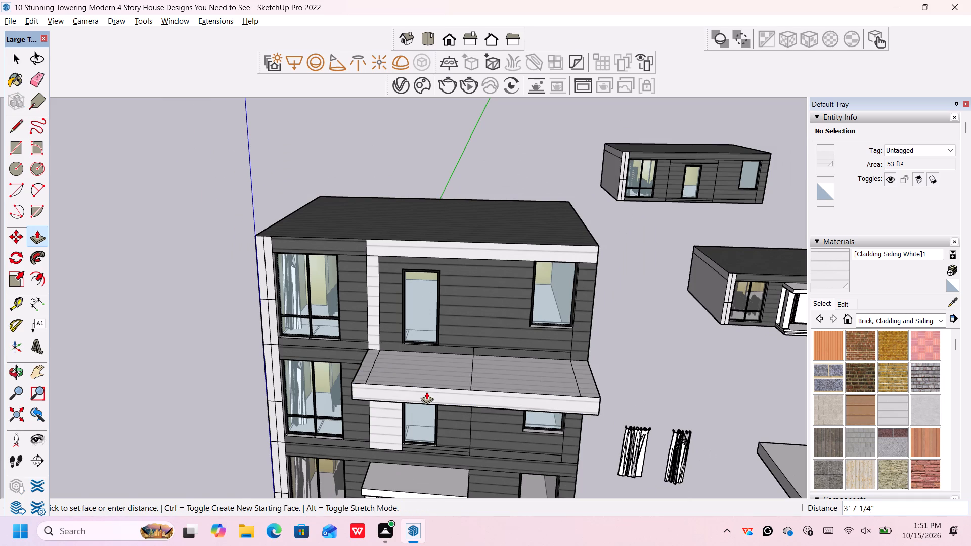
{"action": "scroll", "coordinate": [426, 389], "scroll_direction": "up", "scroll_amount": 5}
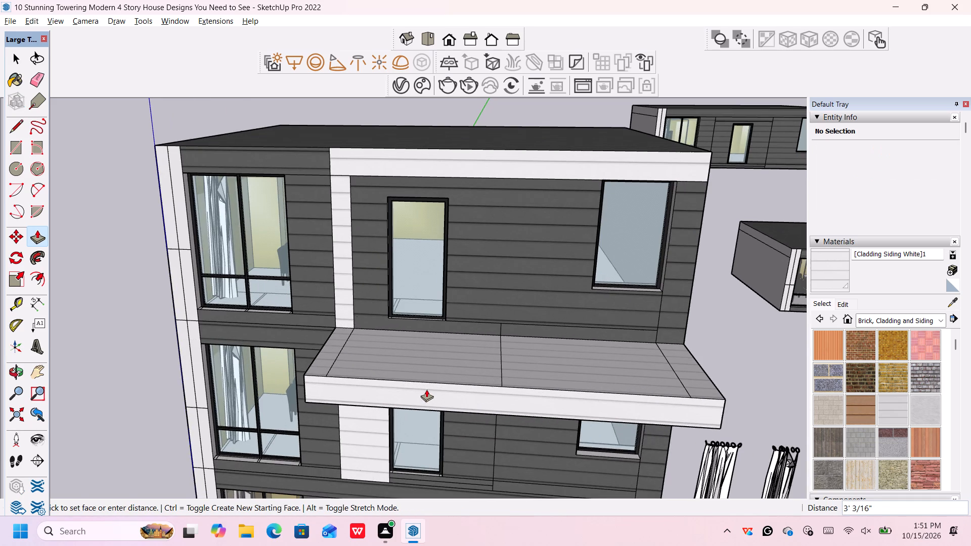
{"action": "type", "text": "2'"}
{"action": "key", "text": "Return"}
Examine the projecting slab's proportions against the whole front facade from low angles.
{"action": "scroll", "coordinate": [426, 389], "scroll_direction": "down", "scroll_amount": 14}
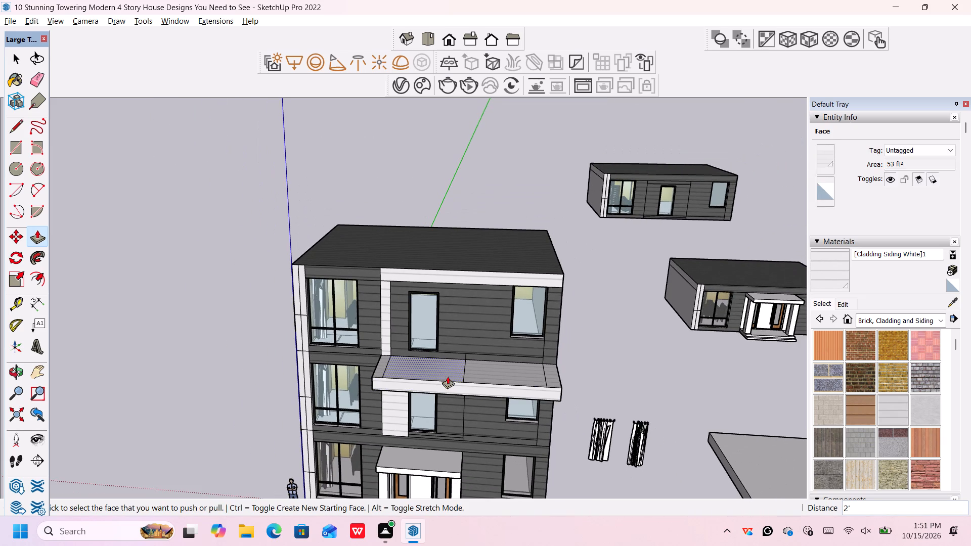
{"action": "scroll", "coordinate": [449, 375], "scroll_direction": "down", "scroll_amount": 3}
{"action": "middle_click_drag", "start_coordinate": [543, 464], "coordinate": [561, 366]}
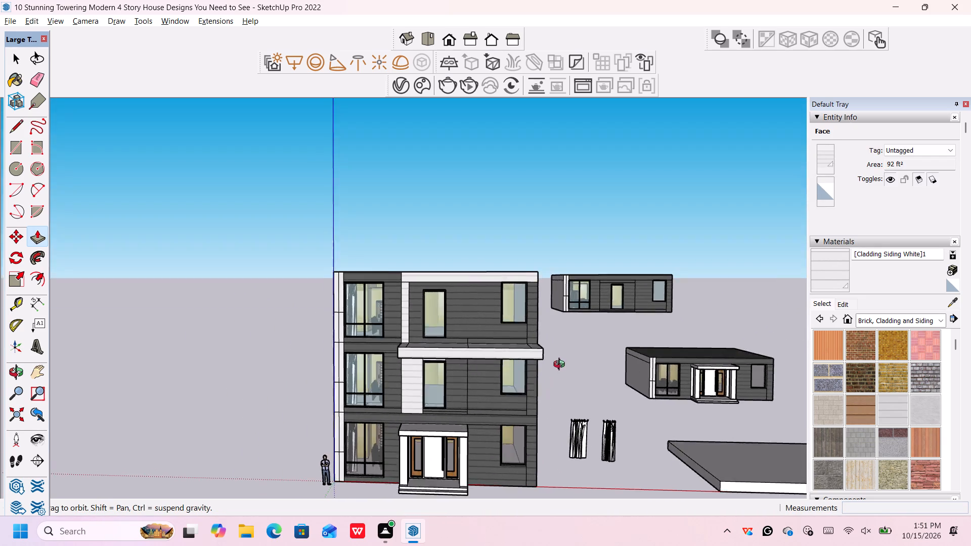
{"action": "middle_click_drag", "start_coordinate": [561, 366], "coordinate": [579, 339]}
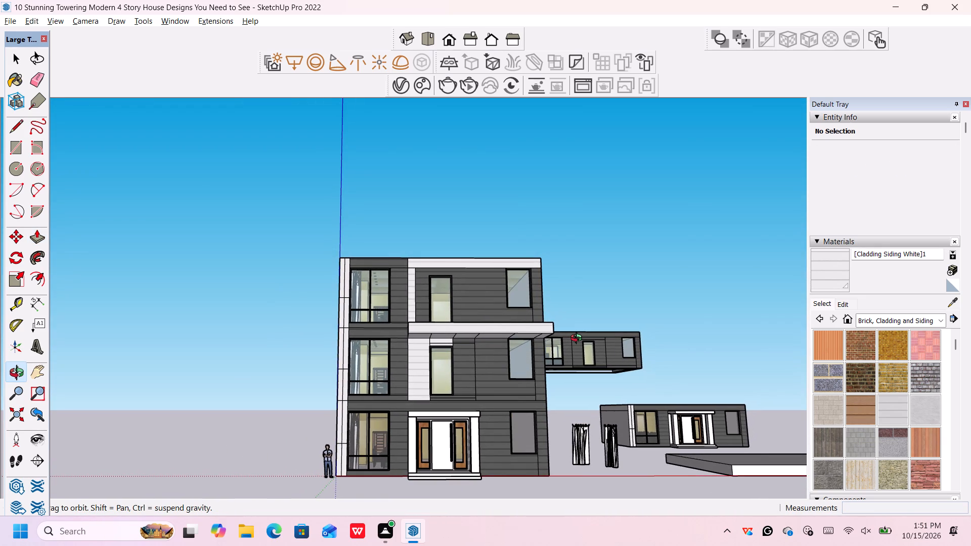
{"action": "middle_click_drag", "start_coordinate": [579, 339], "coordinate": [601, 345]}
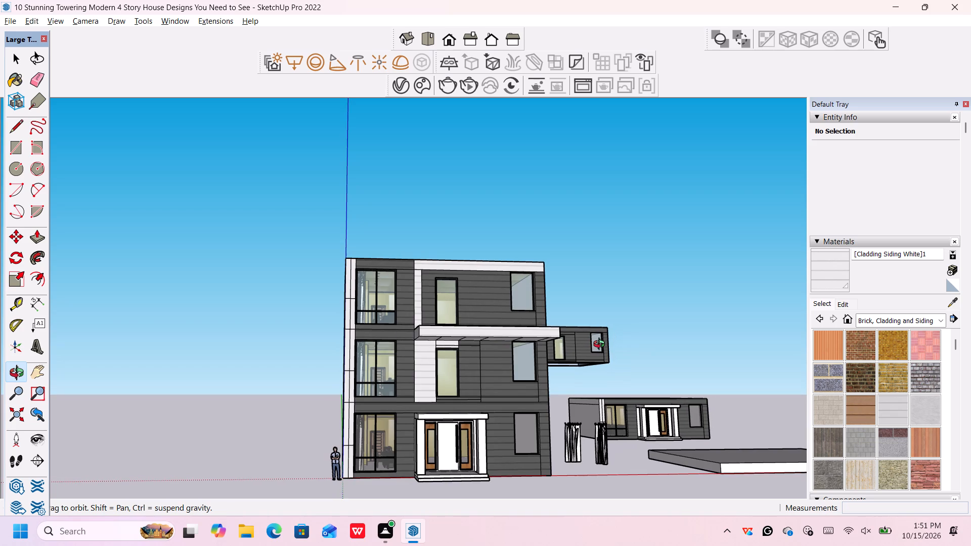
{"action": "middle_click_drag", "start_coordinate": [601, 345], "coordinate": [559, 342]}
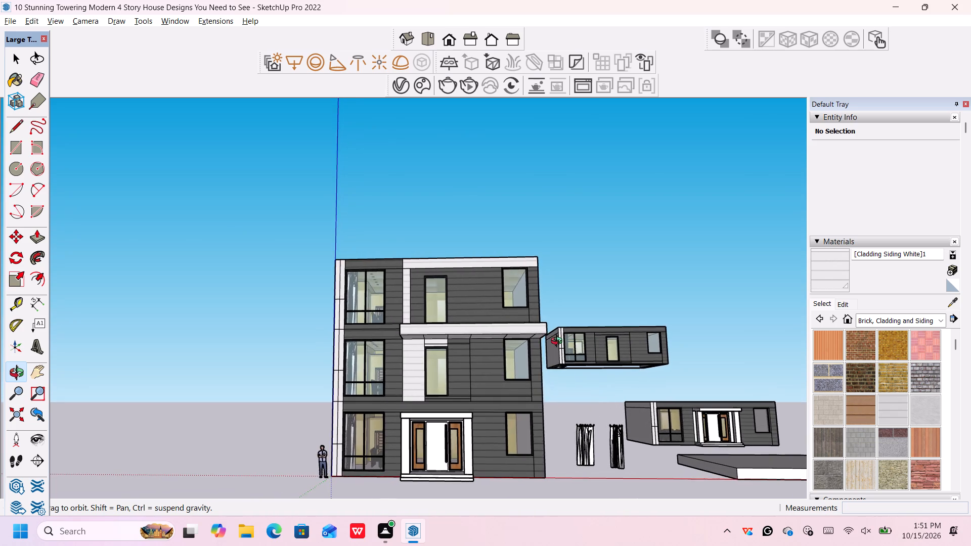
{"action": "middle_click_drag", "start_coordinate": [559, 342], "coordinate": [559, 342]}
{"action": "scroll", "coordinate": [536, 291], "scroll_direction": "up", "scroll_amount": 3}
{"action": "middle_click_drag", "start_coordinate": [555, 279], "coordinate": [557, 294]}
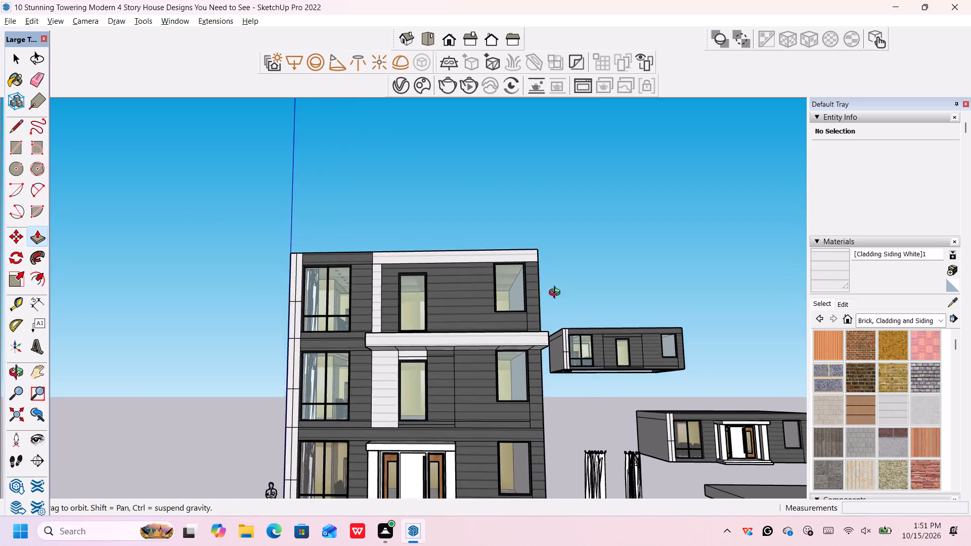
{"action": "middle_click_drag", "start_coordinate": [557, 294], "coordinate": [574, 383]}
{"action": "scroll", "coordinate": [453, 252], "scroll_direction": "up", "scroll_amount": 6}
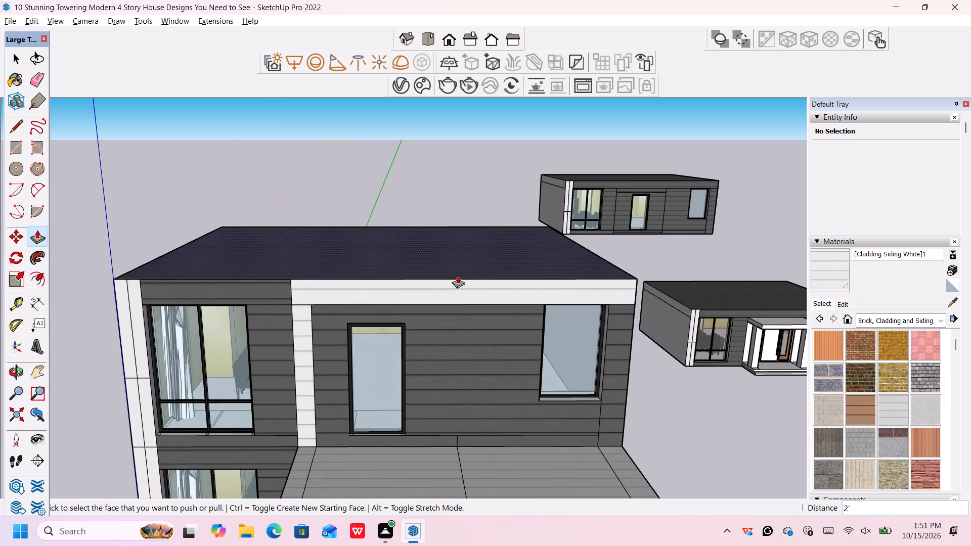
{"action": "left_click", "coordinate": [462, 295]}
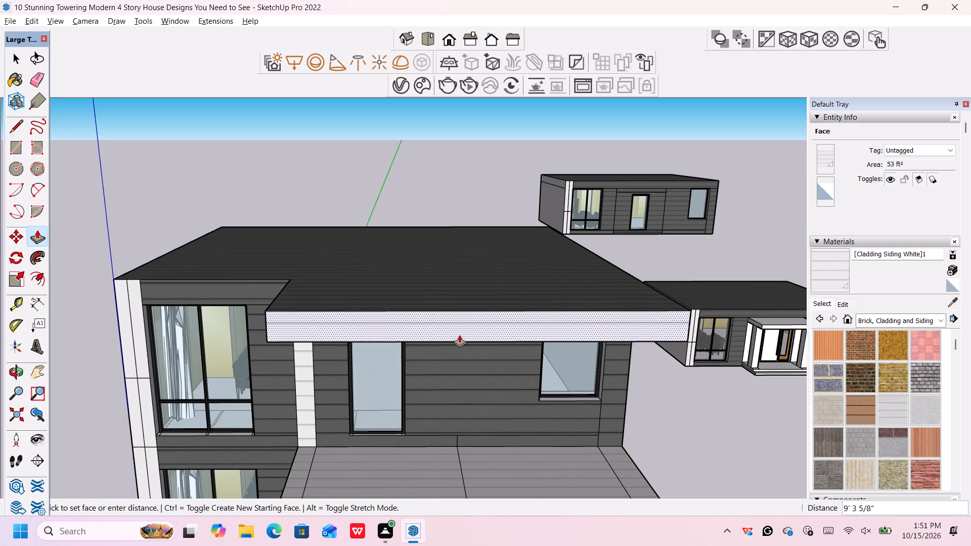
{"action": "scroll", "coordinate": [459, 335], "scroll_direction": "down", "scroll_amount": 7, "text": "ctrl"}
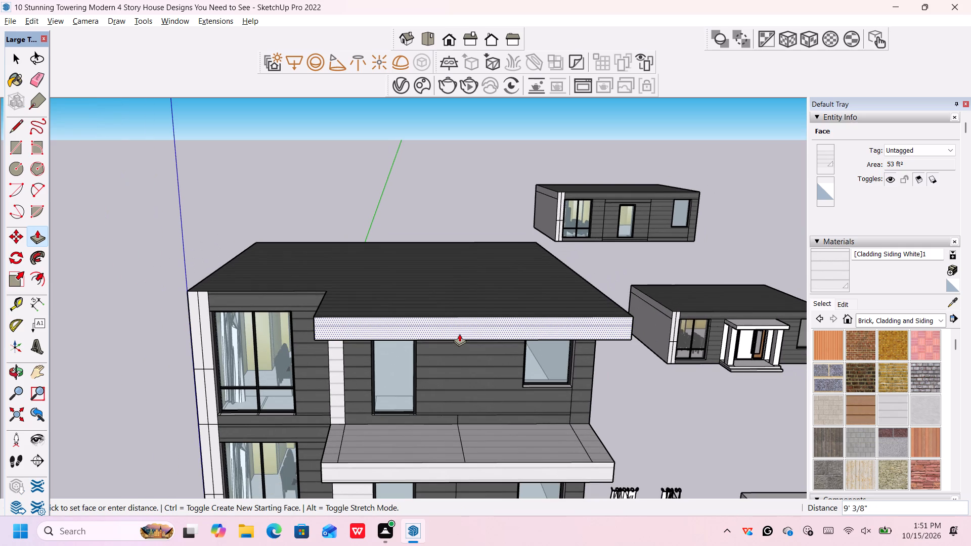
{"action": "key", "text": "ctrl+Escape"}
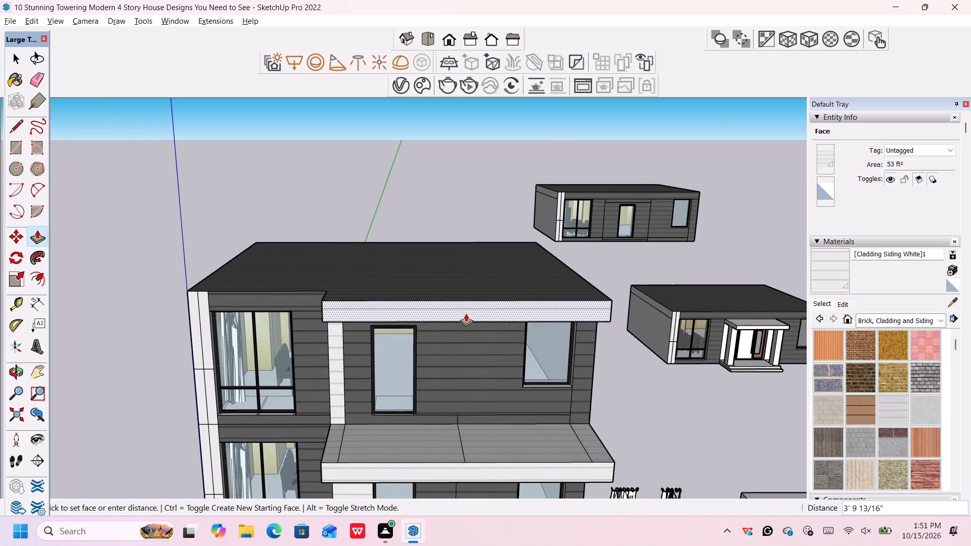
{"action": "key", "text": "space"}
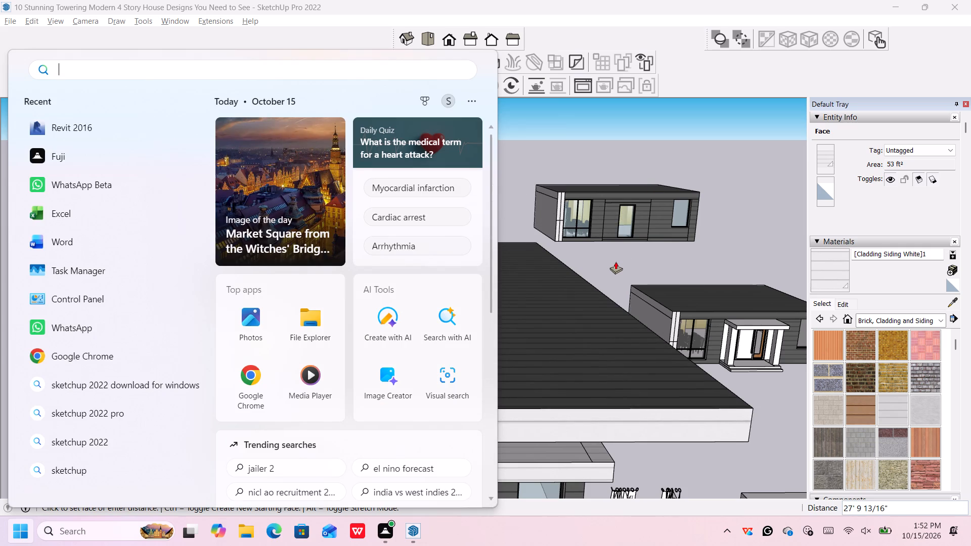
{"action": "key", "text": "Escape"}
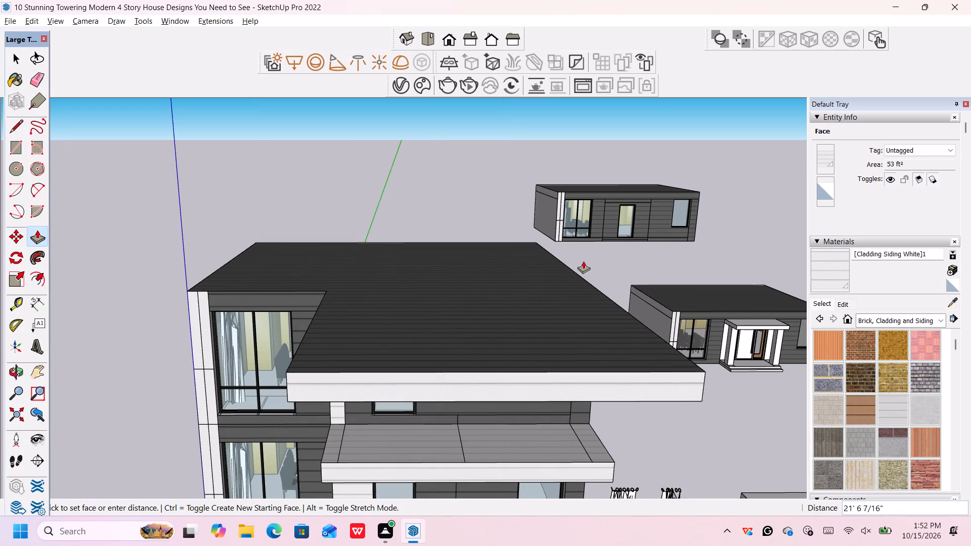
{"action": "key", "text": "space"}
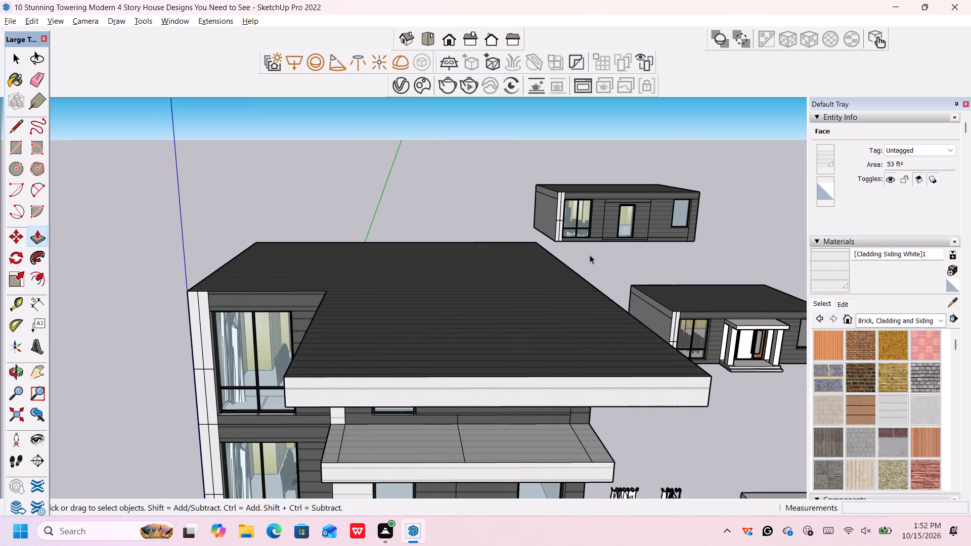
Push/Pull the narrow vertical white strip on the third storey outward 8', aligned with the front of the projecting slab.
{"action": "scroll", "coordinate": [333, 358], "scroll_direction": "up", "scroll_amount": 3}
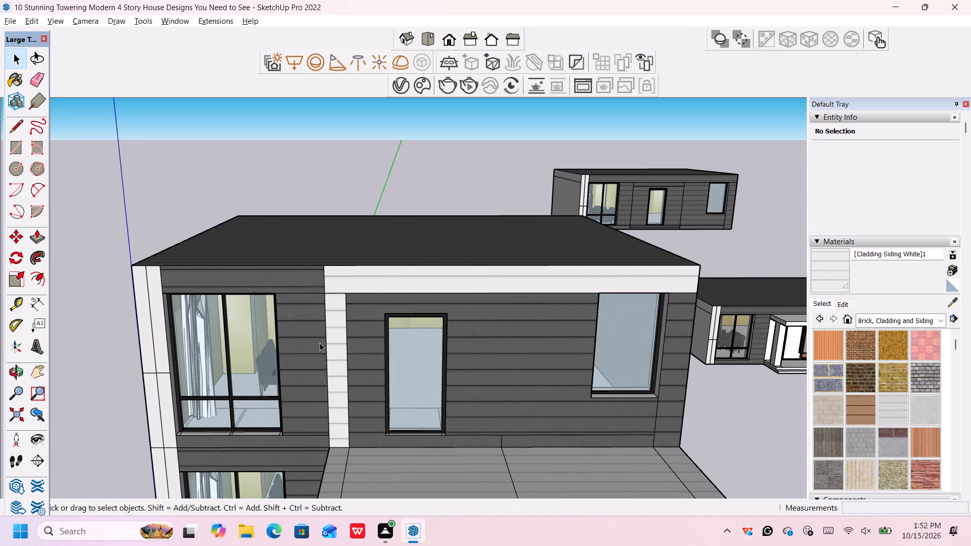
{"action": "key", "text": "p"}
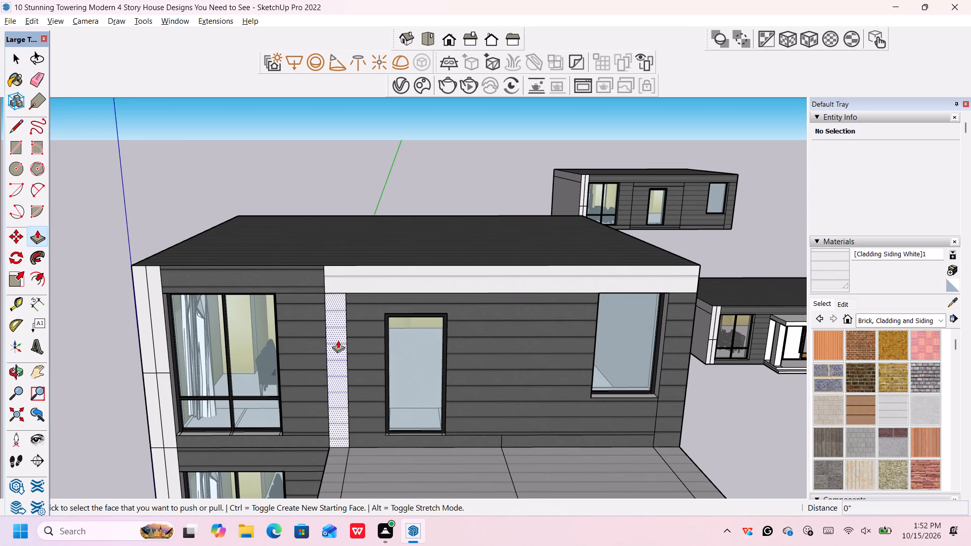
{"action": "left_click", "coordinate": [338, 340]}
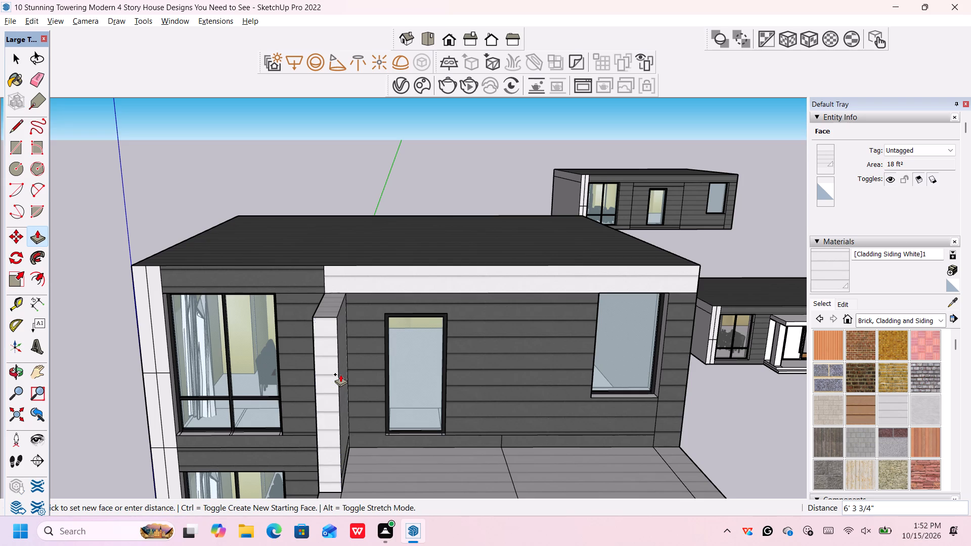
{"action": "scroll", "coordinate": [340, 374], "scroll_direction": "down", "scroll_amount": 6}
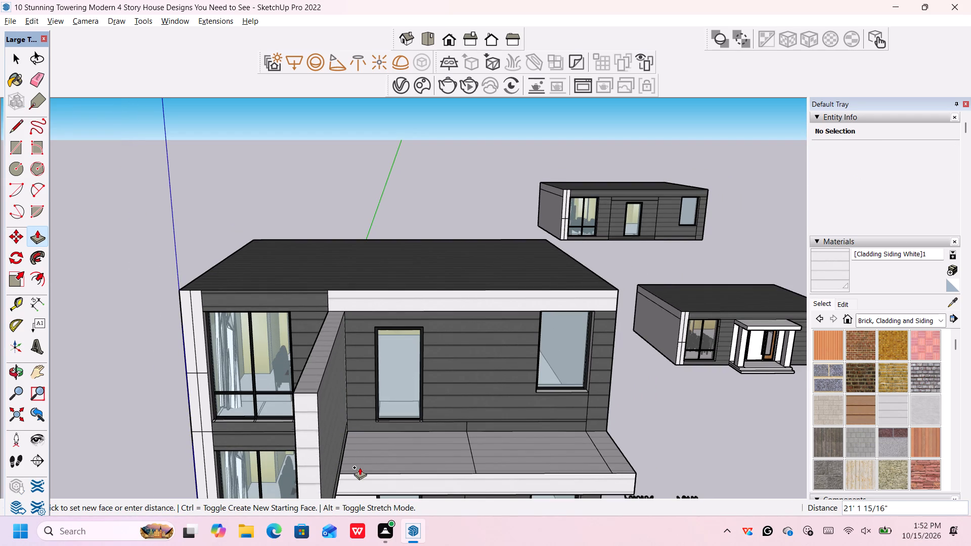
{"action": "left_click", "coordinate": [363, 477]}
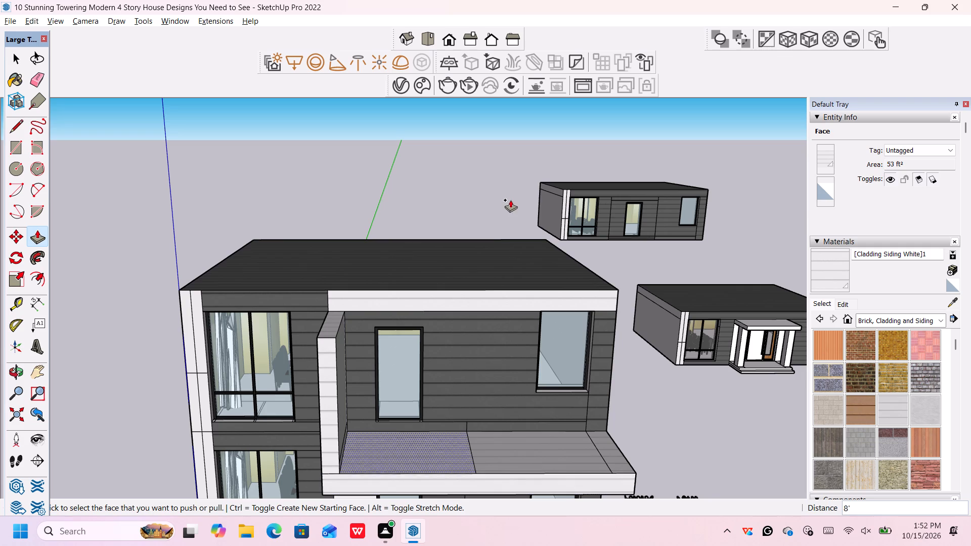
Push/Pull the white band at the roof edge outward 8', aligned with the front of the projecting slab below.
{"action": "left_click", "coordinate": [412, 306]}
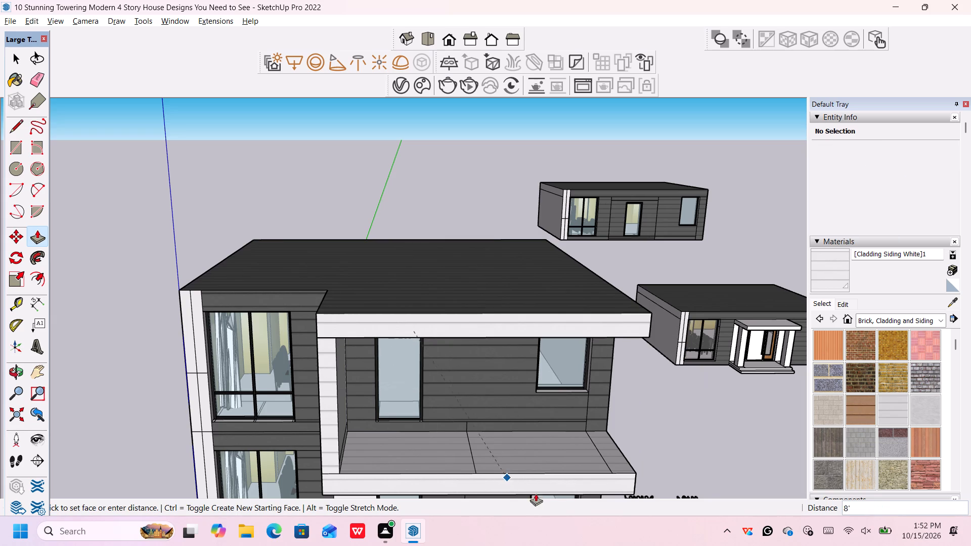
{"action": "left_click", "coordinate": [553, 486]}
{"action": "scroll", "coordinate": [327, 334], "scroll_direction": "up", "scroll_amount": 5}
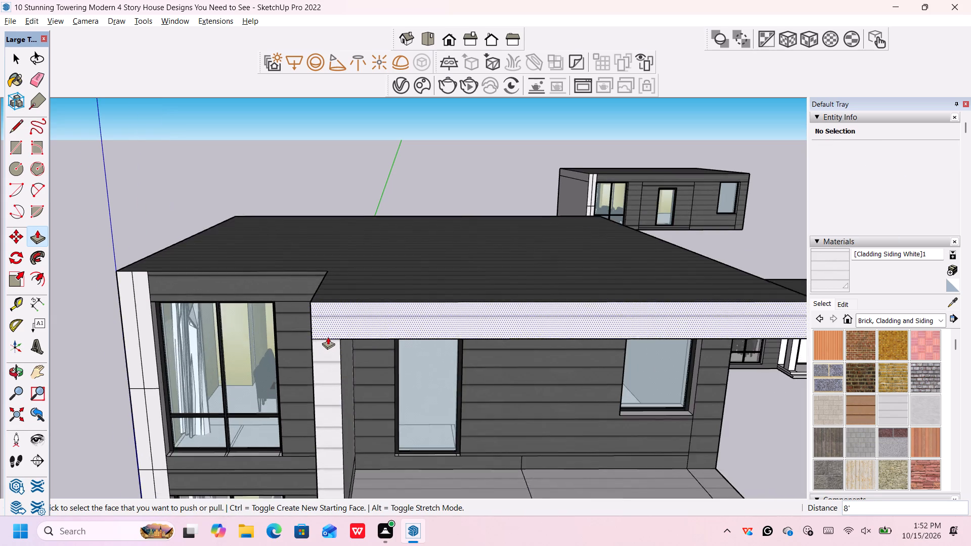
{"action": "scroll", "coordinate": [328, 337], "scroll_direction": "down", "scroll_amount": 4}
{"action": "key", "text": "space"}
{"action": "scroll", "coordinate": [334, 319], "scroll_direction": "down", "scroll_amount": 4}
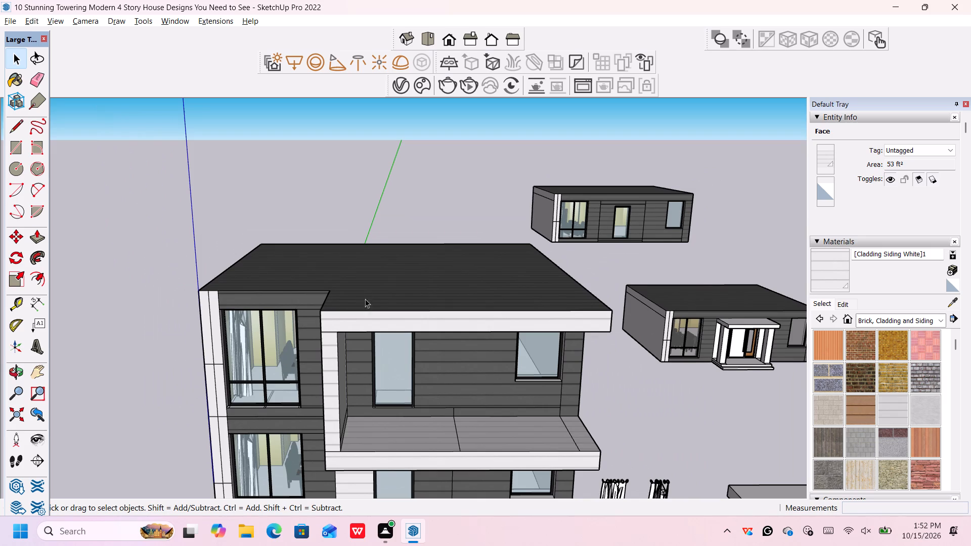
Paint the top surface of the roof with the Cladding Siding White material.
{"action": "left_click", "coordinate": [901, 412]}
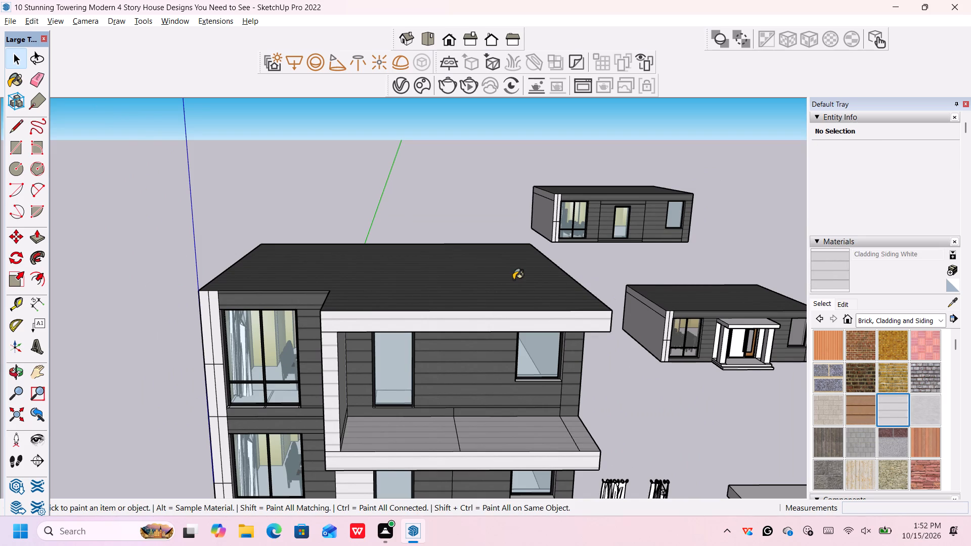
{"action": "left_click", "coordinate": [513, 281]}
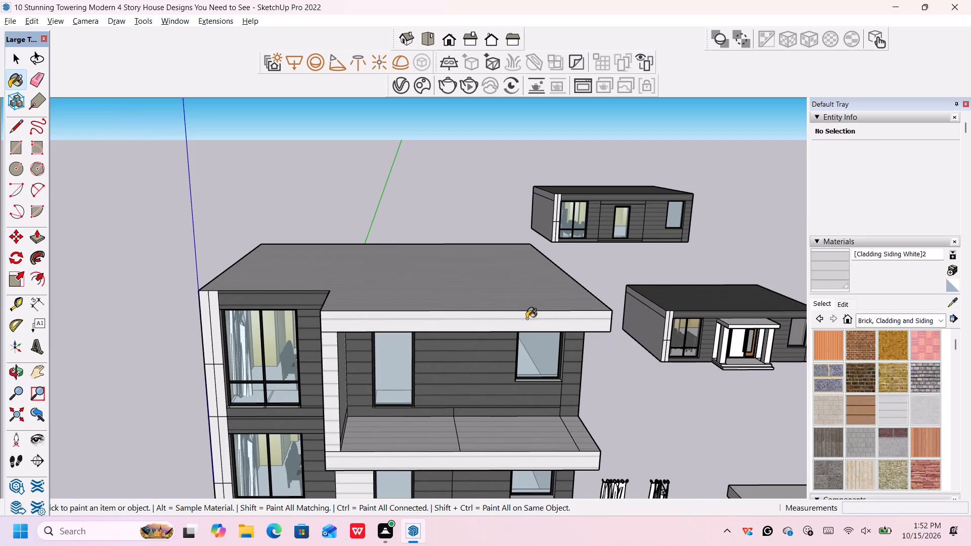
Sample the roof band's [Cladding Siding White]1 material and paint the roof top and the vertical fin's inner side face with it.
{"action": "left_click", "coordinate": [950, 306]}
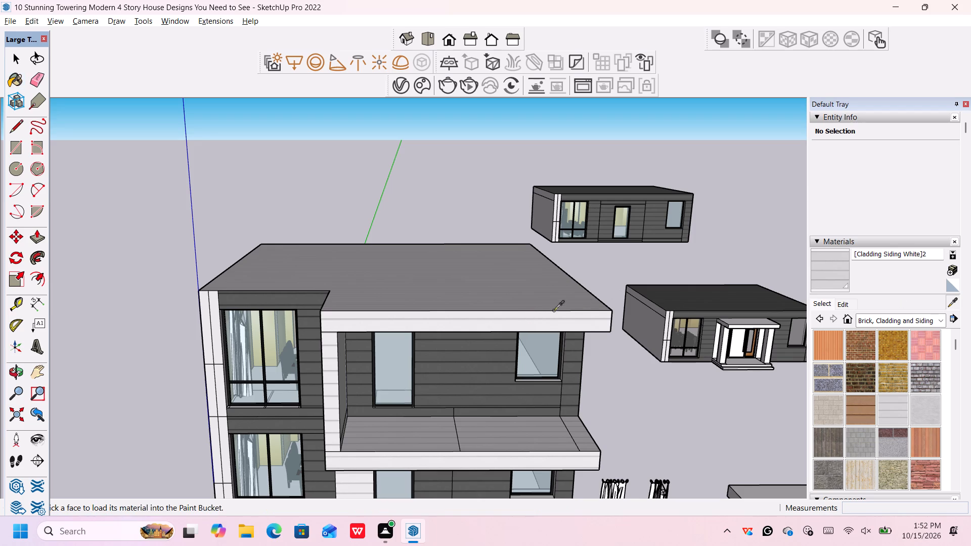
{"action": "left_click", "coordinate": [553, 318]}
{"action": "left_click", "coordinate": [556, 294]}
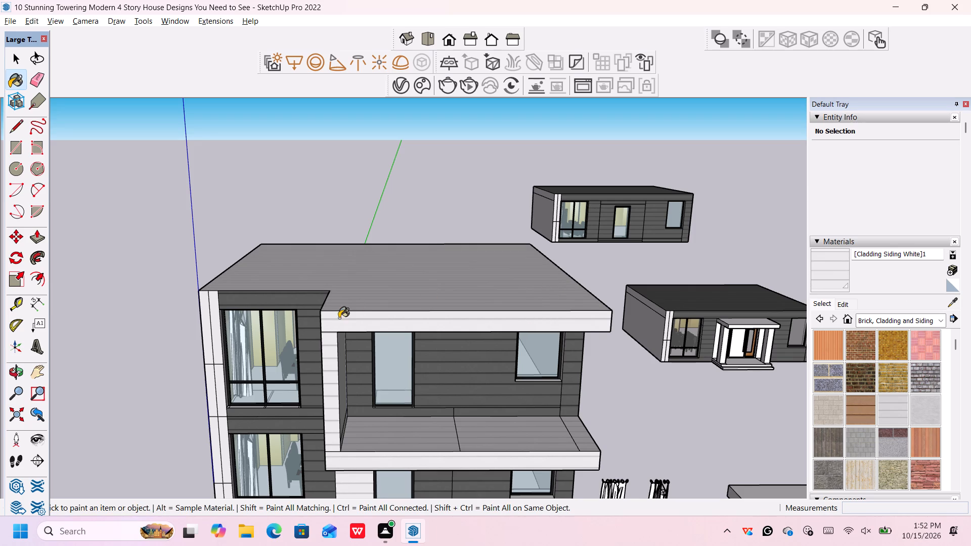
{"action": "scroll", "coordinate": [343, 315], "scroll_direction": "down", "scroll_amount": 4}
{"action": "scroll", "coordinate": [420, 419], "scroll_direction": "up", "scroll_amount": 4}
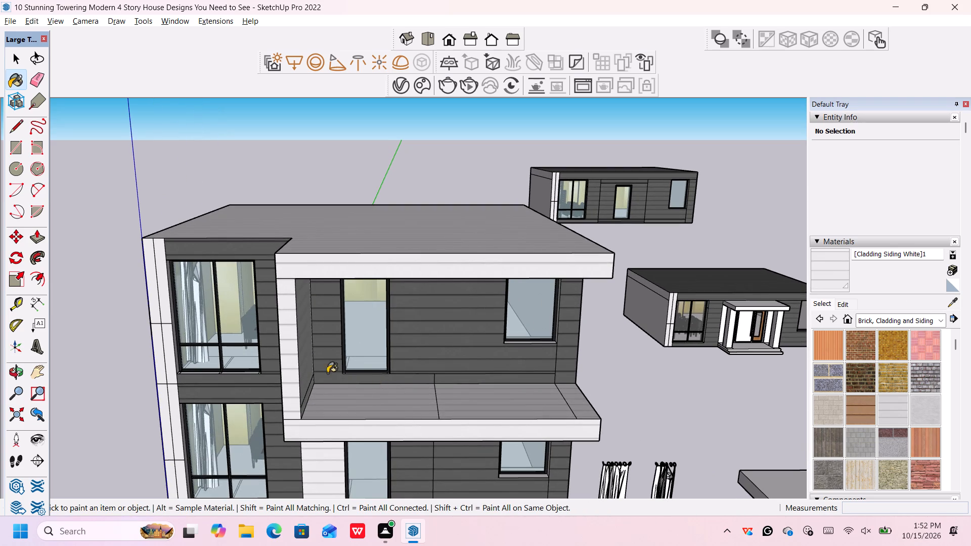
{"action": "left_click", "coordinate": [304, 339]}
{"action": "scroll", "coordinate": [304, 340], "scroll_direction": "down", "scroll_amount": 6}
{"action": "middle_click_drag", "start_coordinate": [305, 345], "coordinate": [311, 343]}
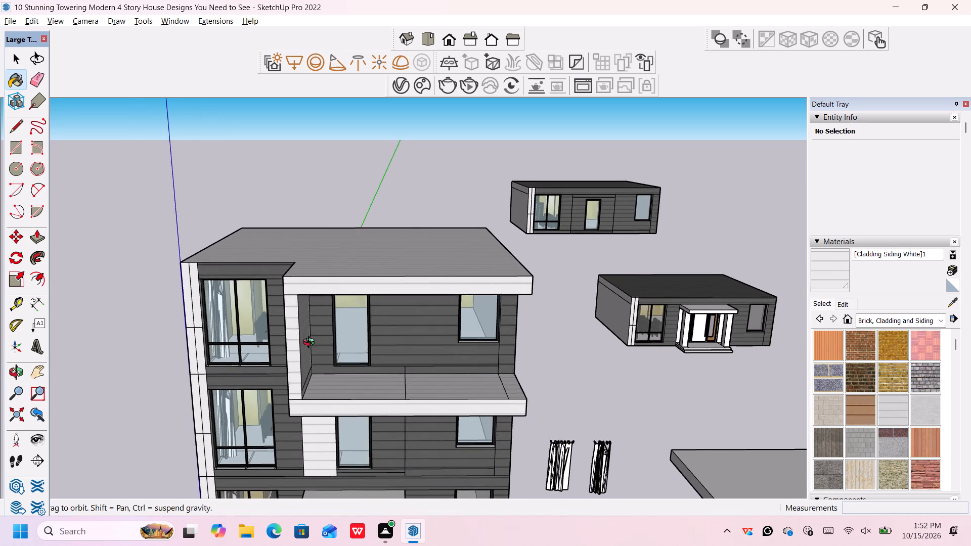
{"action": "middle_click_drag", "start_coordinate": [311, 343], "coordinate": [291, 327]}
{"action": "scroll", "coordinate": [414, 264], "scroll_direction": "down", "scroll_amount": 2}
{"action": "scroll", "coordinate": [414, 264], "scroll_direction": "up", "scroll_amount": 3}
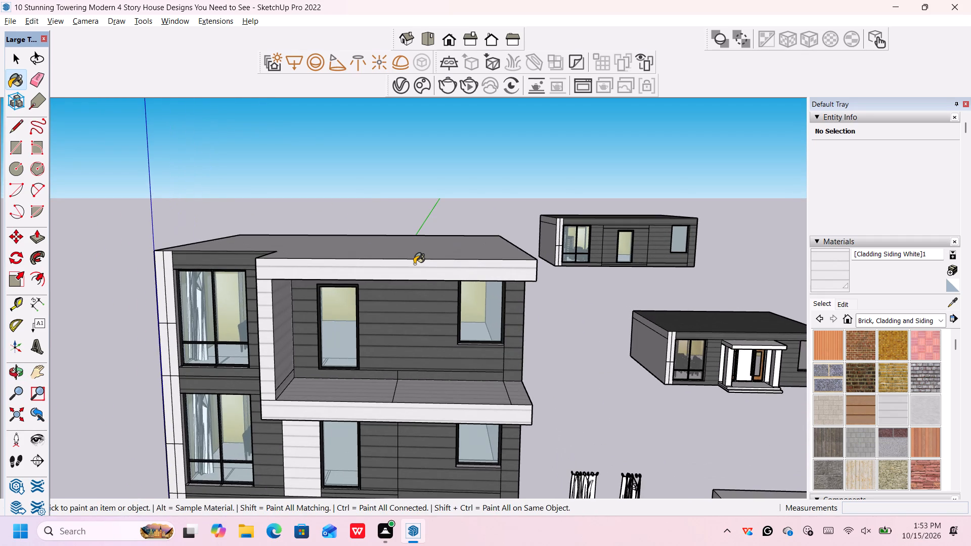
{"action": "key", "text": "space"}
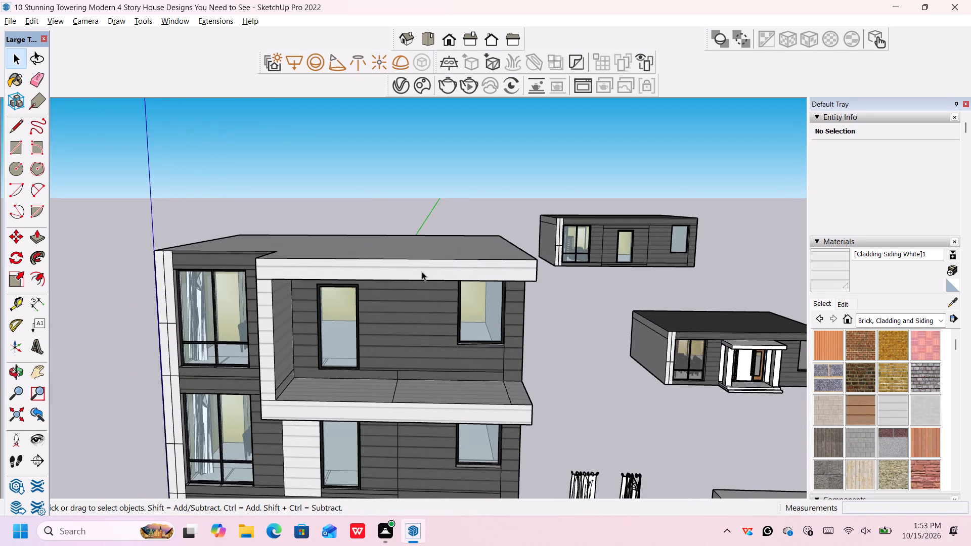
Sample the roof overhang's underside material, [Cladding Siding White]1, and paint the plain soffit panel above the third-storey corner window.
{"action": "middle_click_drag", "start_coordinate": [411, 353], "coordinate": [403, 306]}
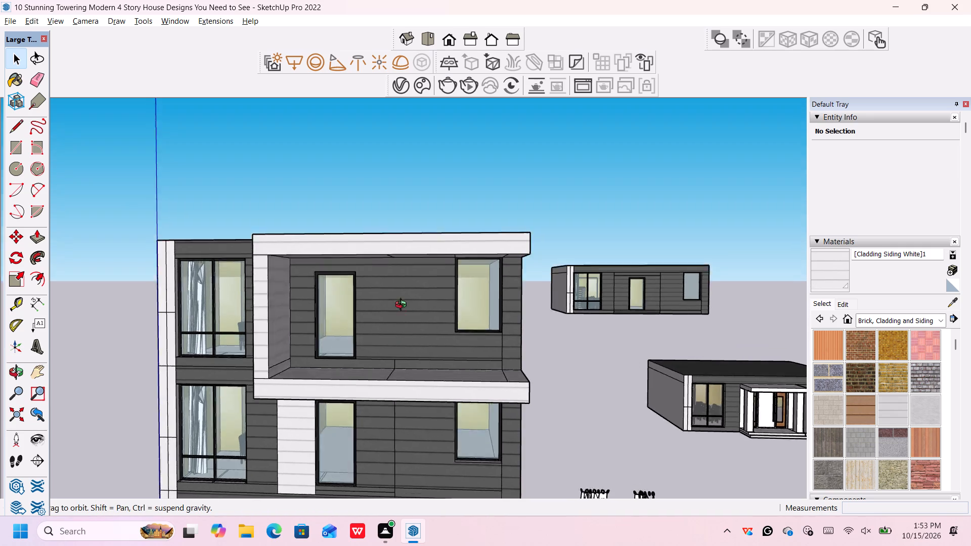
{"action": "middle_click_drag", "start_coordinate": [403, 306], "coordinate": [410, 268]}
{"action": "scroll", "coordinate": [412, 264], "scroll_direction": "up", "scroll_amount": 7}
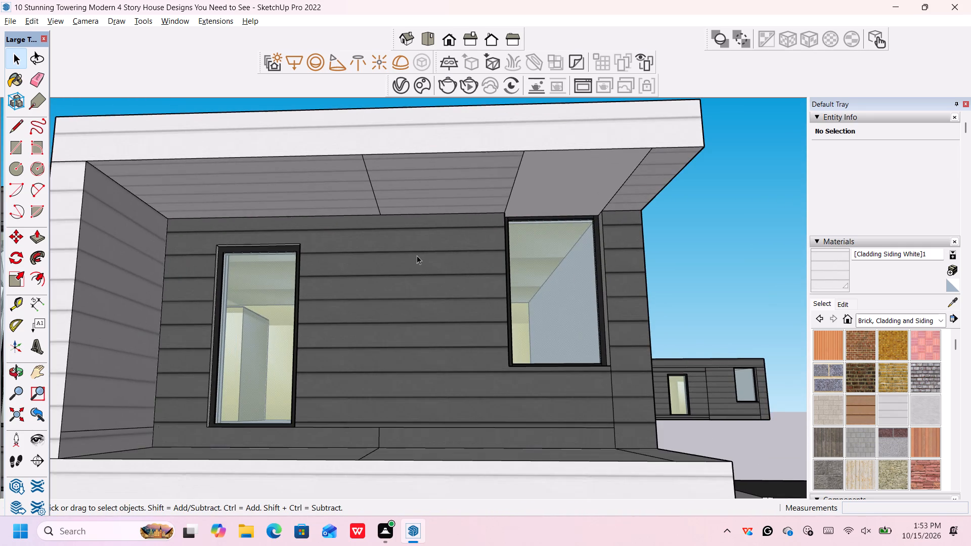
{"action": "middle_click_drag", "start_coordinate": [419, 274], "coordinate": [421, 249]}
{"action": "middle_click", "coordinate": [421, 249]}
{"action": "scroll", "coordinate": [421, 251], "scroll_direction": "down", "scroll_amount": 3}
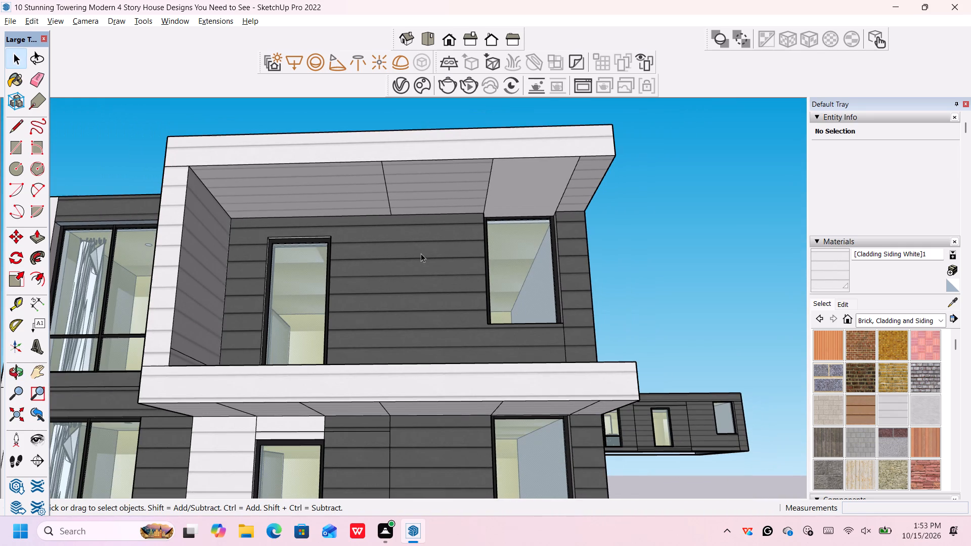
{"action": "middle_click_drag", "start_coordinate": [586, 300], "coordinate": [573, 383]}
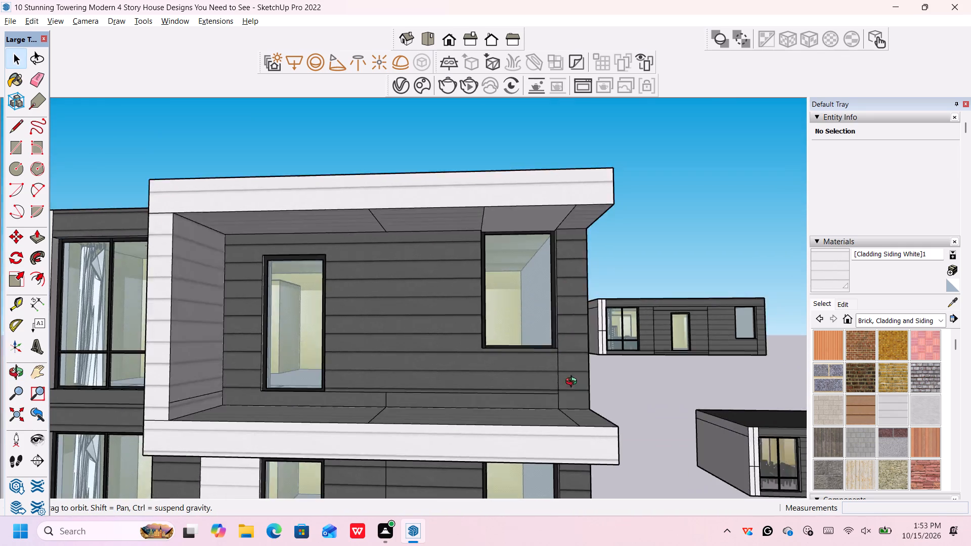
{"action": "middle_click_drag", "start_coordinate": [573, 383], "coordinate": [589, 331]}
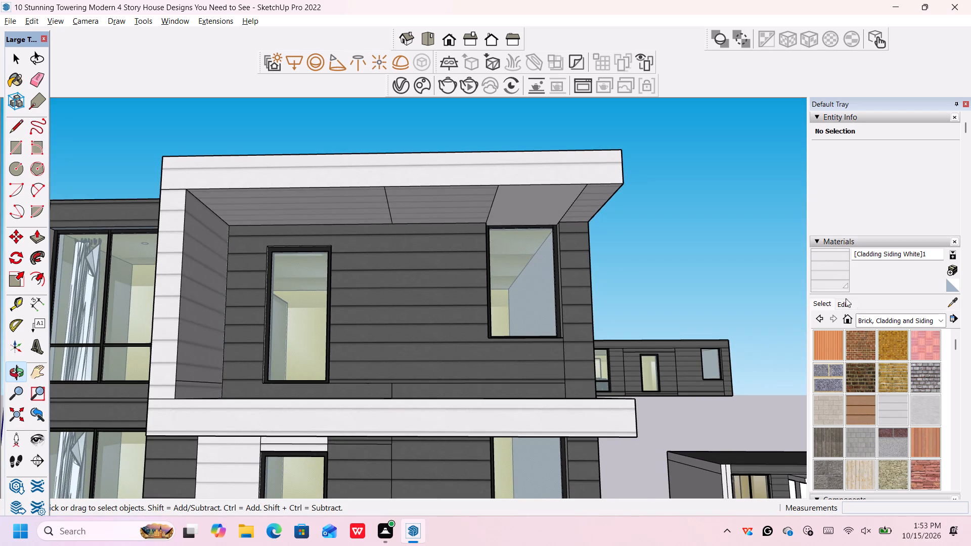
{"action": "left_click", "coordinate": [953, 301]}
{"action": "left_click", "coordinate": [474, 197]}
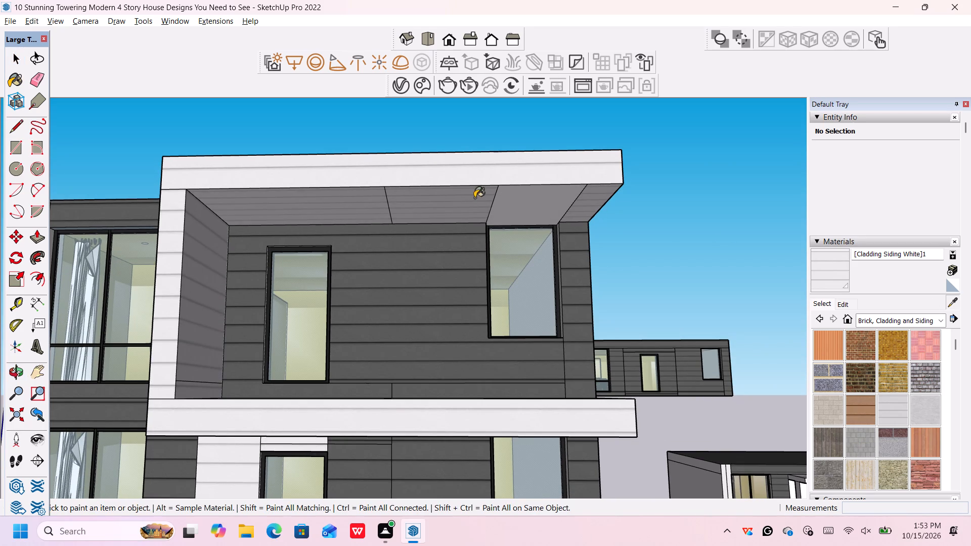
{"action": "left_click", "coordinate": [513, 199]}
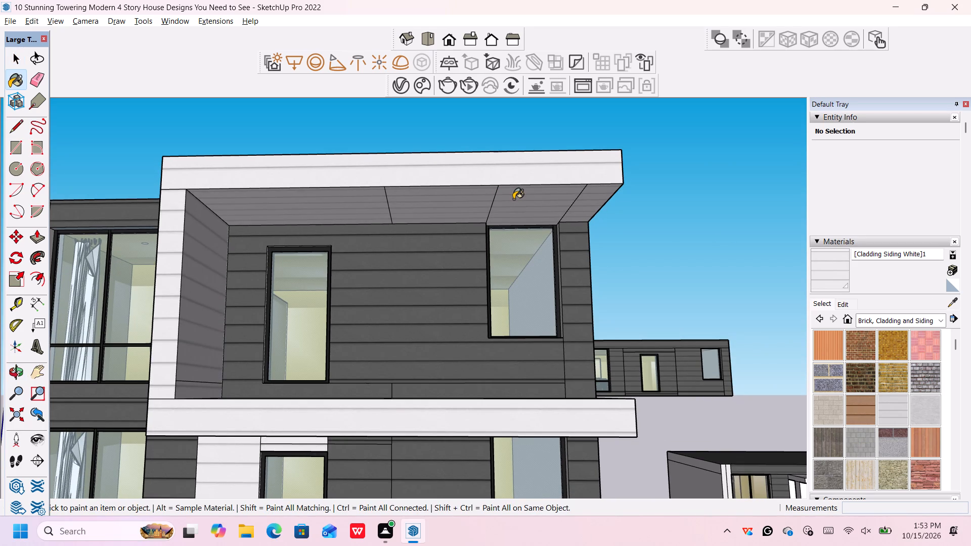
{"action": "key", "text": "space"}
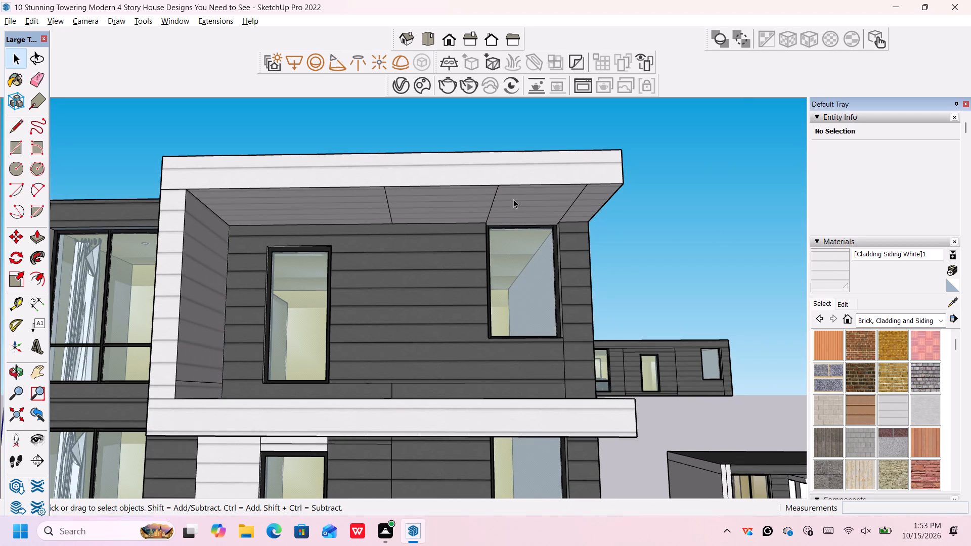
{"action": "scroll", "coordinate": [513, 199], "scroll_direction": "down", "scroll_amount": 7}
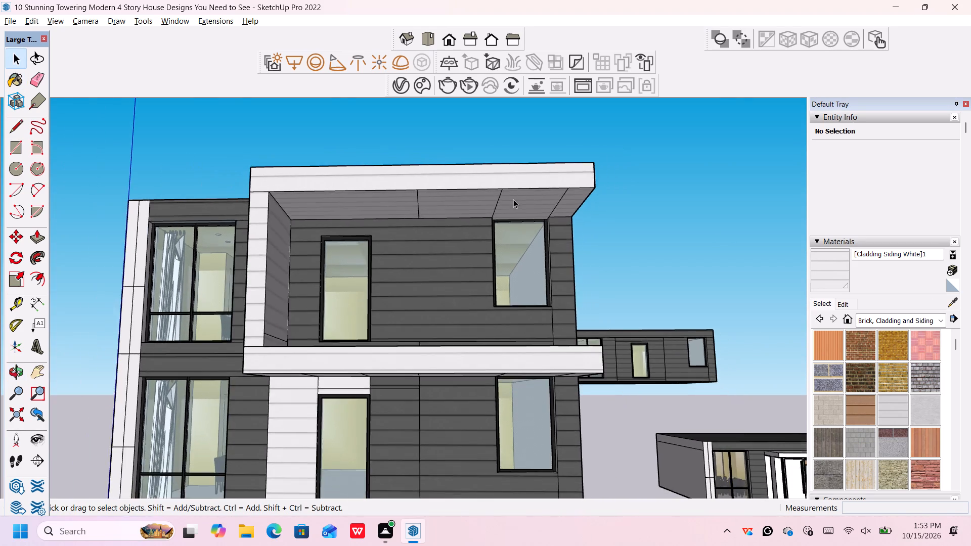
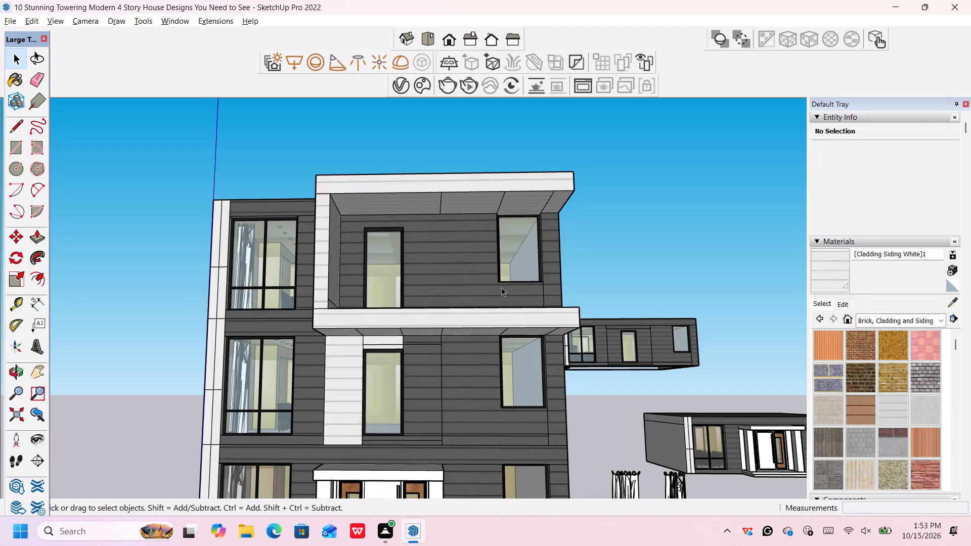
Erase the three edges dividing the underside of the roof overhang, leaving the soffit as one continuous face.
{"action": "scroll", "coordinate": [501, 301], "scroll_direction": "down", "scroll_amount": 3}
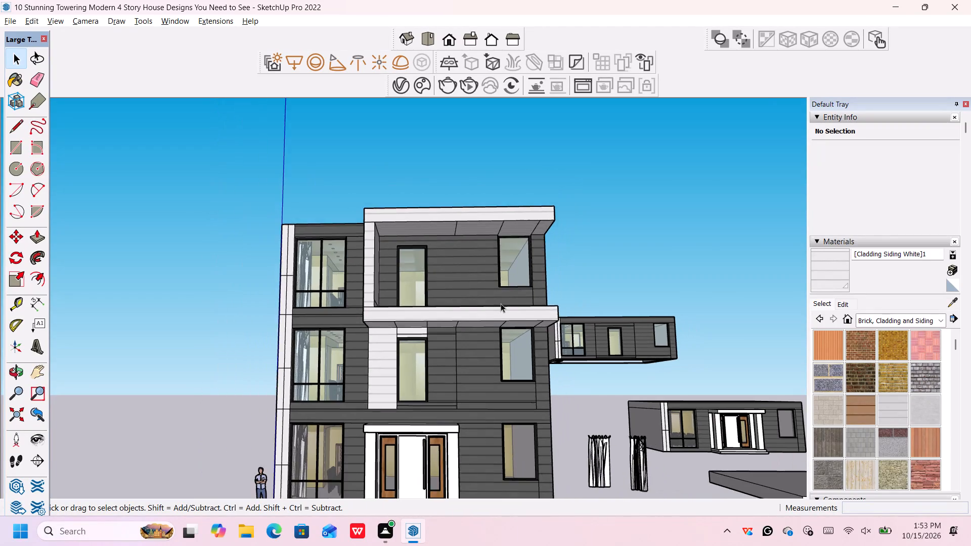
{"action": "scroll", "coordinate": [501, 303], "scroll_direction": "down", "scroll_amount": 5}
{"action": "scroll", "coordinate": [511, 335], "scroll_direction": "up", "scroll_amount": 4}
{"action": "scroll", "coordinate": [501, 257], "scroll_direction": "up", "scroll_amount": 5}
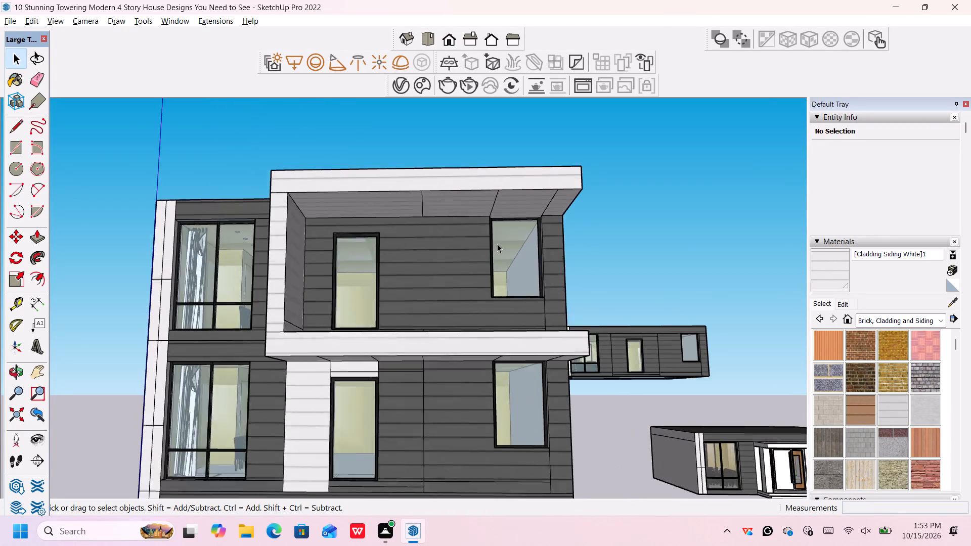
{"action": "scroll", "coordinate": [497, 244], "scroll_direction": "up", "scroll_amount": 5}
{"action": "middle_click_drag", "start_coordinate": [501, 208], "coordinate": [497, 172]}
{"action": "middle_click", "coordinate": [497, 173]}
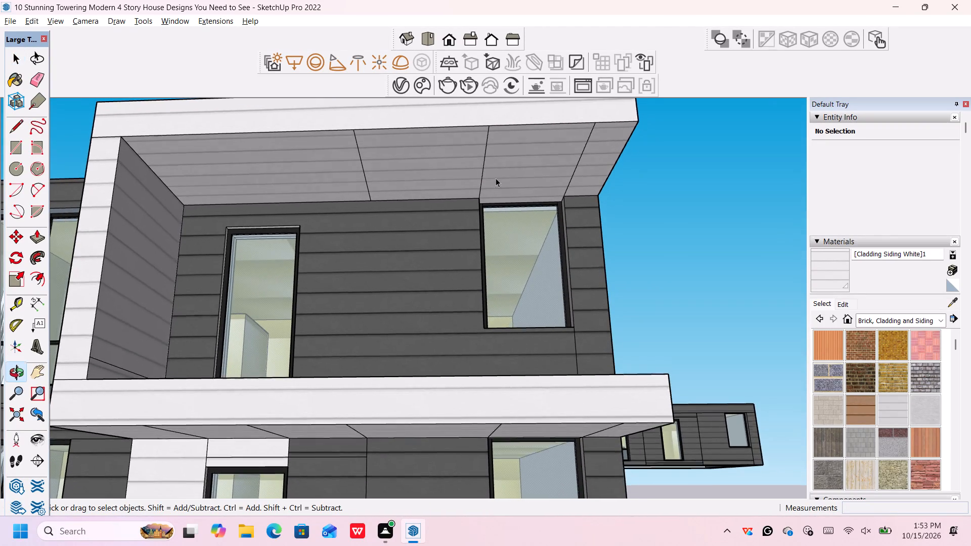
{"action": "scroll", "coordinate": [496, 178], "scroll_direction": "up", "scroll_amount": 1}
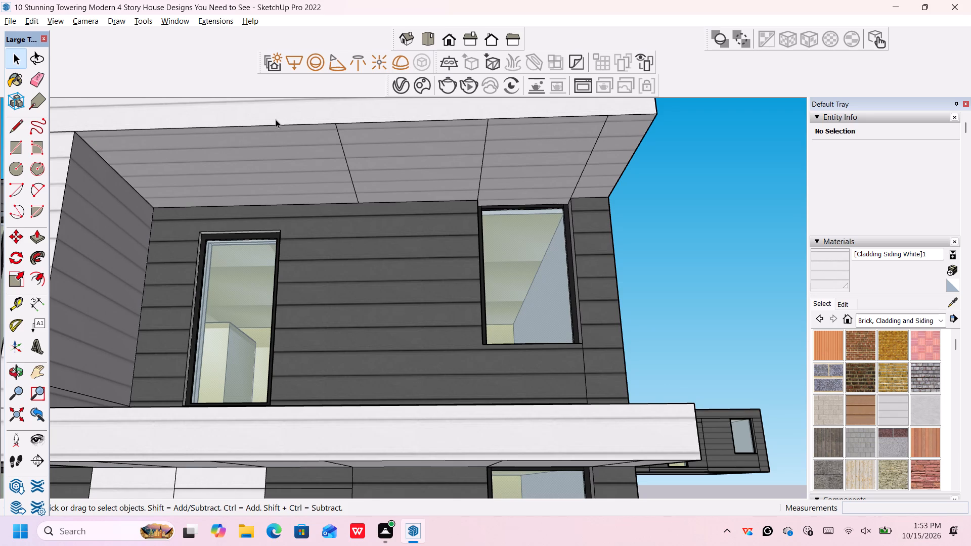
{"action": "left_click", "coordinate": [275, 124]}
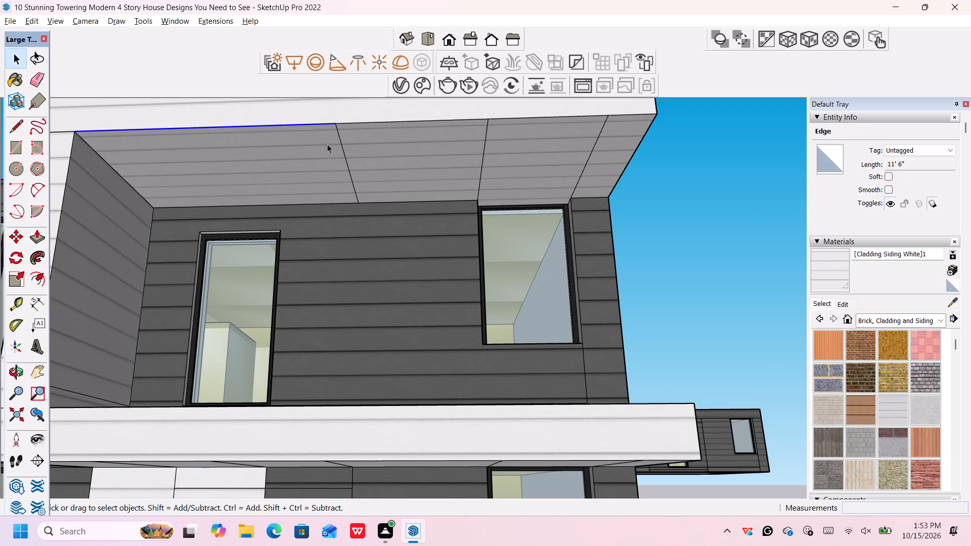
{"action": "key", "text": "Escape"}
{"action": "left_click", "coordinate": [682, 210]}
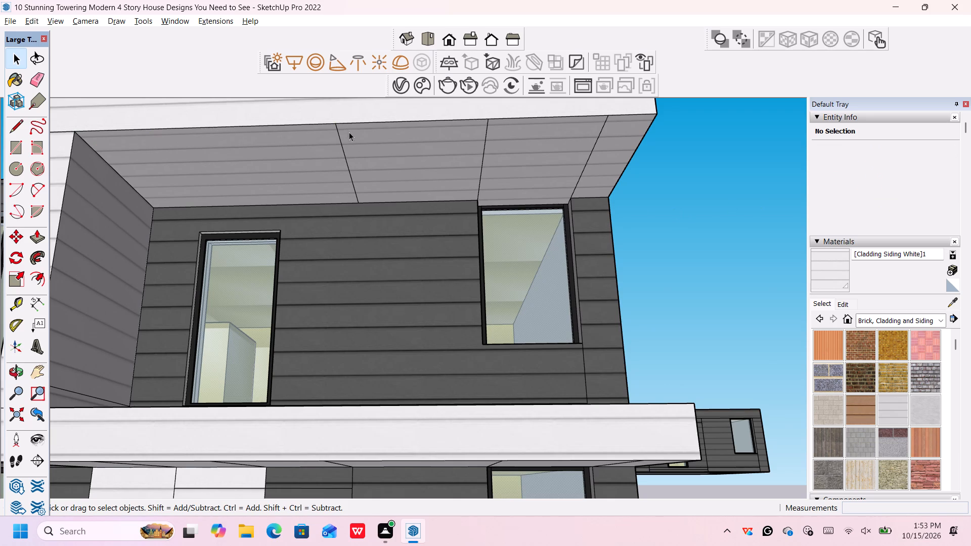
{"action": "key", "text": "e"}
{"action": "left_click", "coordinate": [343, 151]}
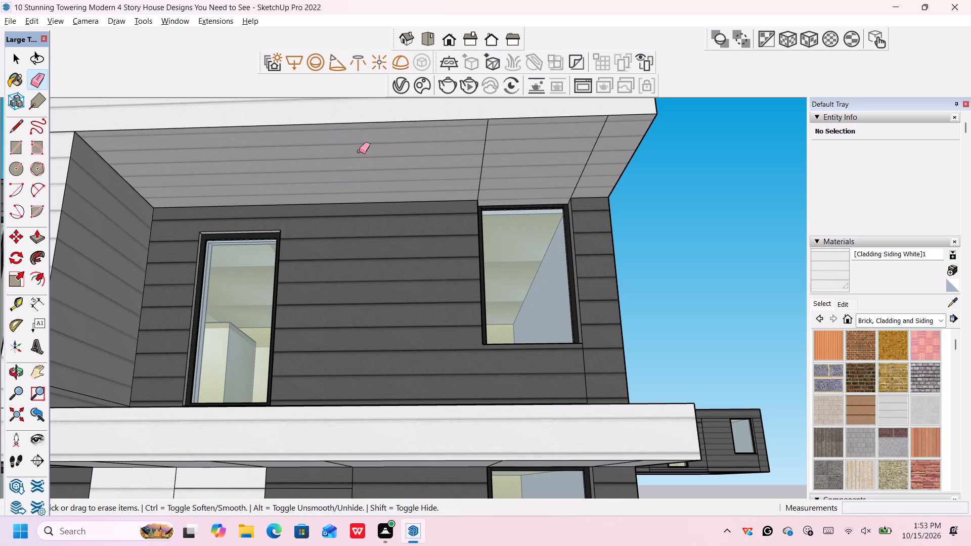
{"action": "left_click", "coordinate": [482, 159]}
{"action": "left_click", "coordinate": [586, 166]}
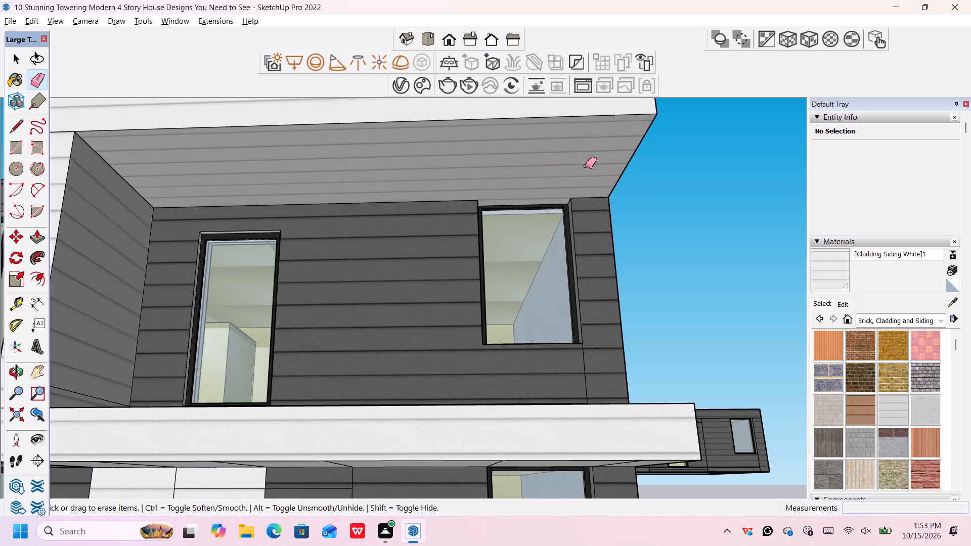
Erase the five dividing edges across the underside of the projecting white slab below the top storey.
{"action": "scroll", "coordinate": [586, 166], "scroll_direction": "down", "scroll_amount": 9}
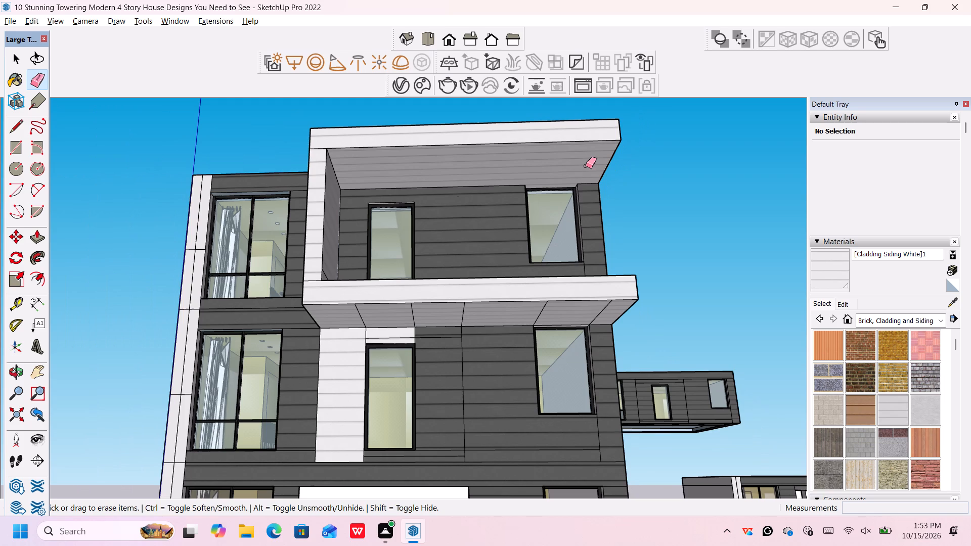
{"action": "scroll", "coordinate": [423, 313], "scroll_direction": "up", "scroll_amount": 3}
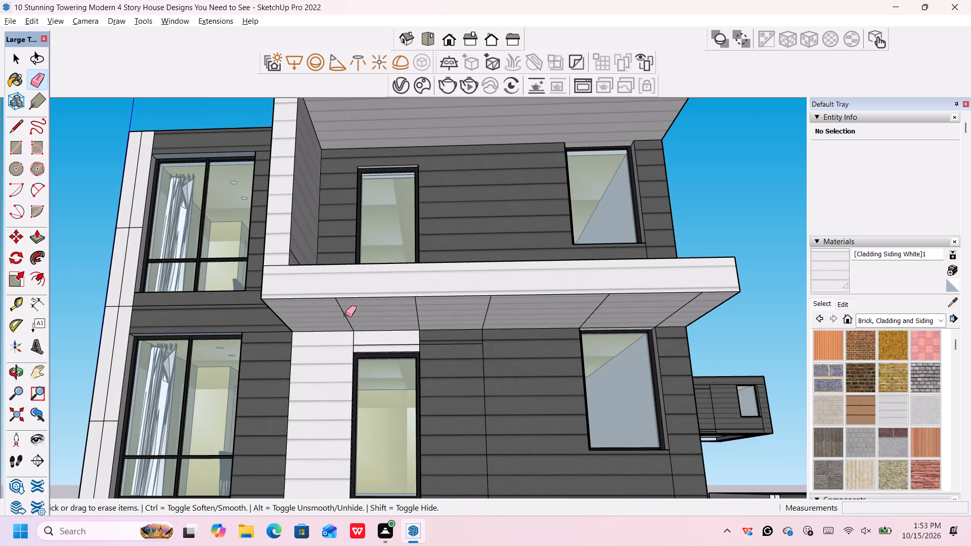
{"action": "left_click", "coordinate": [344, 314]}
{"action": "left_click", "coordinate": [418, 322]}
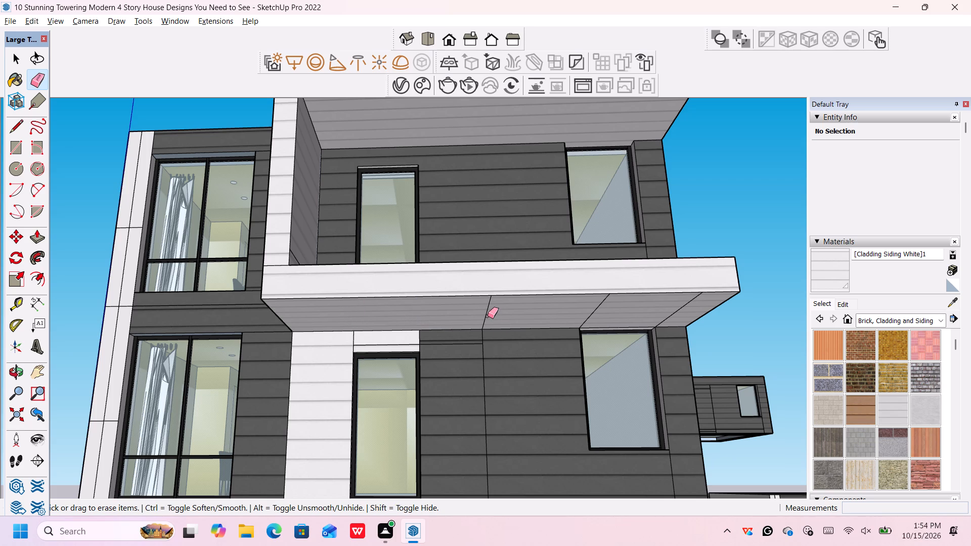
{"action": "left_click", "coordinate": [485, 315]}
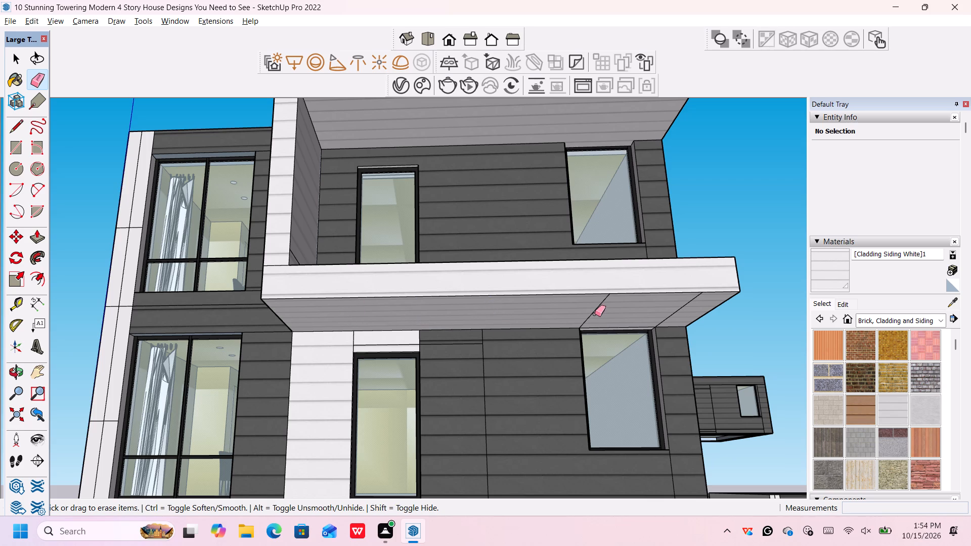
{"action": "left_click", "coordinate": [593, 313]}
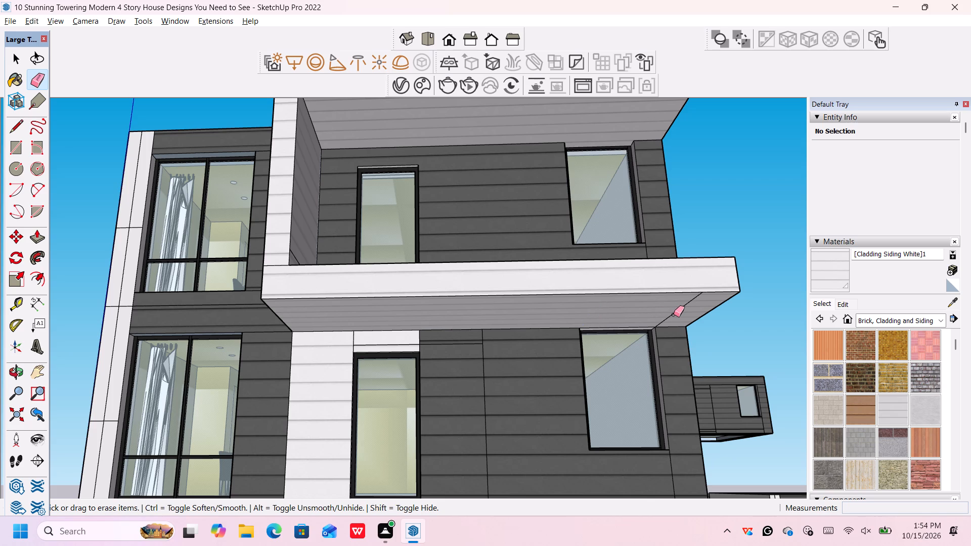
{"action": "left_click", "coordinate": [674, 314]}
Erase the stray edge at the base of the vertical fin's inner side and the two dividing edges on the projecting slab's top.
{"action": "scroll", "coordinate": [677, 281], "scroll_direction": "down", "scroll_amount": 6}
{"action": "middle_click_drag", "start_coordinate": [700, 241], "coordinate": [668, 320]}
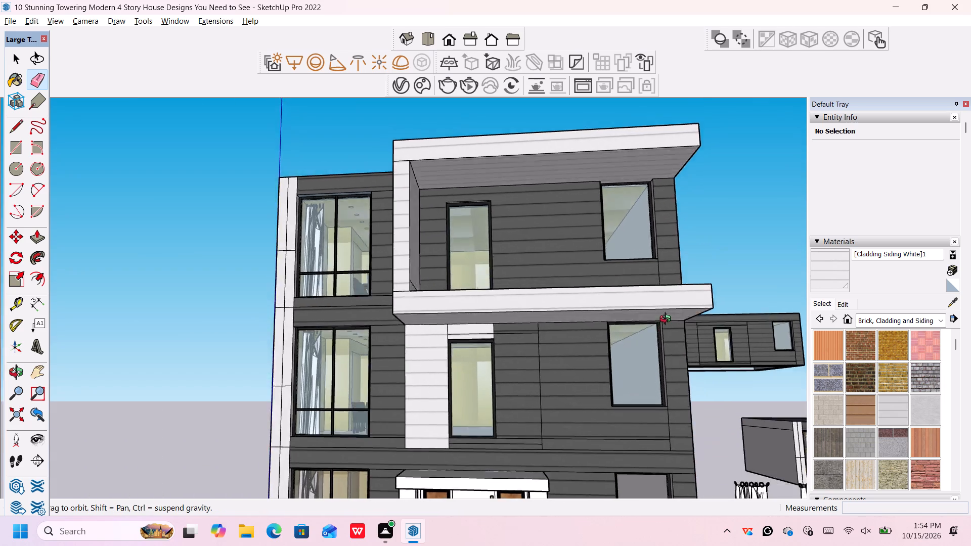
{"action": "middle_click_drag", "start_coordinate": [668, 320], "coordinate": [662, 410]}
{"action": "scroll", "coordinate": [406, 349], "scroll_direction": "up", "scroll_amount": 5}
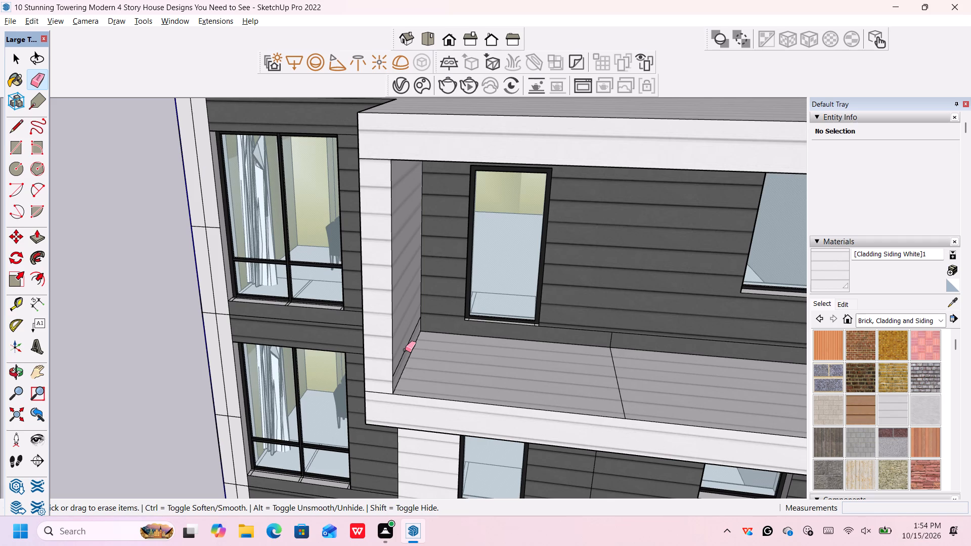
{"action": "left_click", "coordinate": [406, 350]}
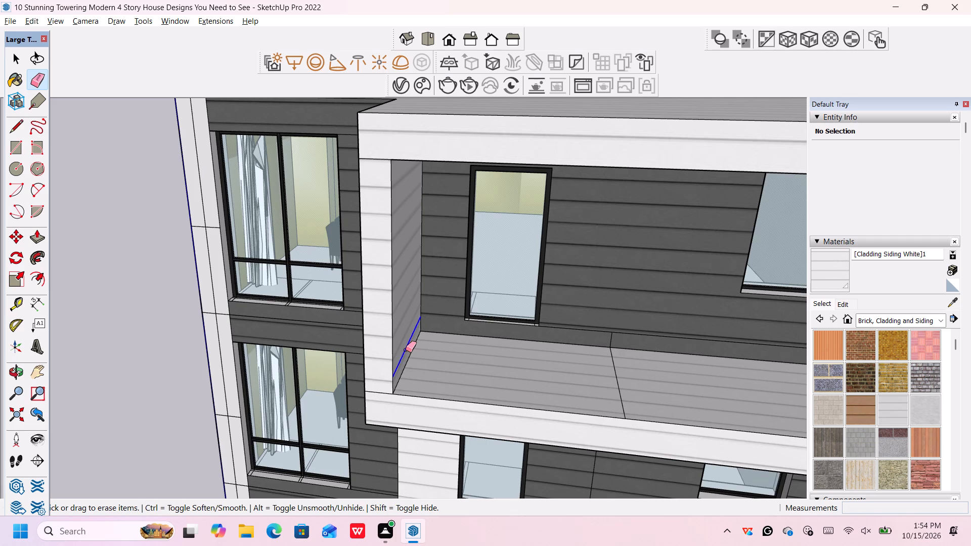
{"action": "scroll", "coordinate": [581, 344], "scroll_direction": "down", "scroll_amount": 11}
{"action": "scroll", "coordinate": [593, 349], "scroll_direction": "up", "scroll_amount": 1}
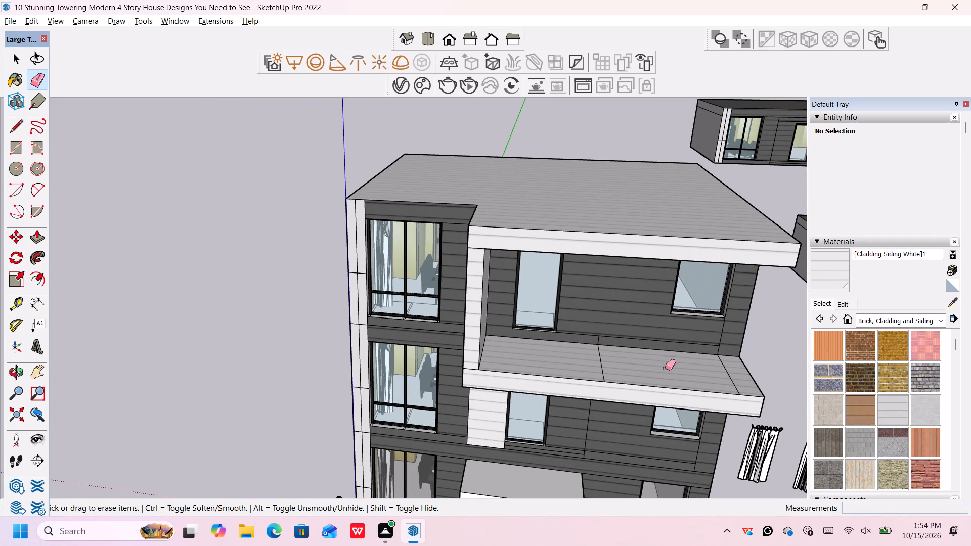
{"action": "scroll", "coordinate": [747, 372], "scroll_direction": "up", "scroll_amount": 5}
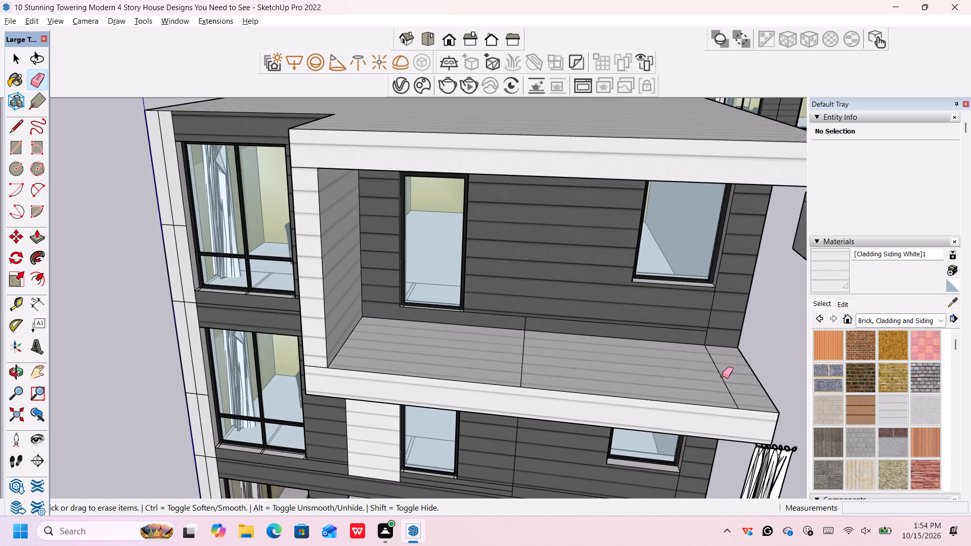
{"action": "left_click", "coordinate": [722, 376]}
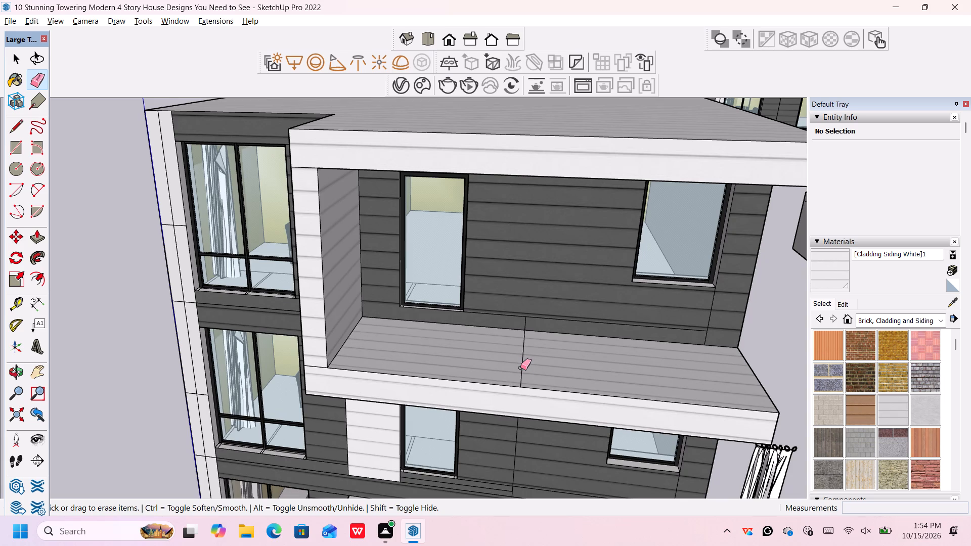
{"action": "left_click", "coordinate": [522, 368]}
{"action": "scroll", "coordinate": [527, 361], "scroll_direction": "down", "scroll_amount": 7}
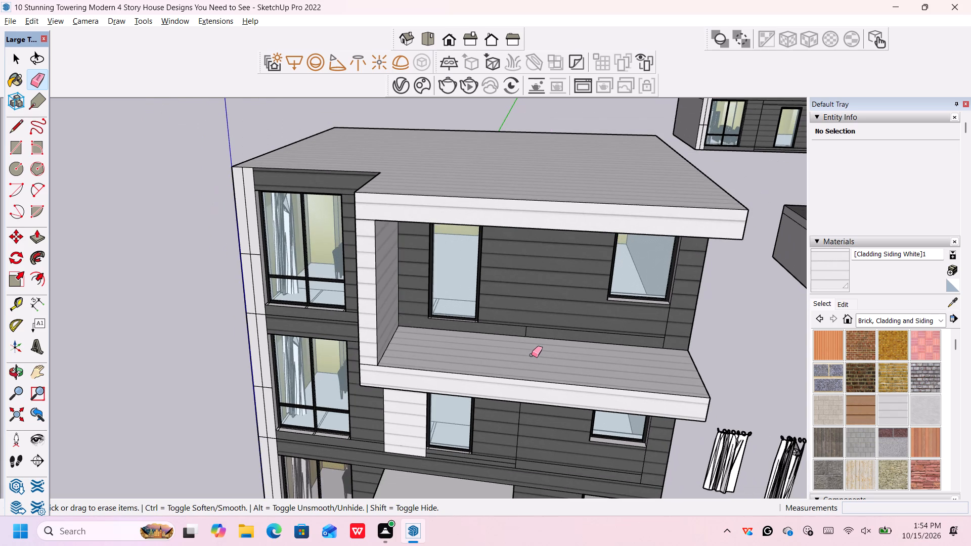
{"action": "key", "text": "space"}
Examine the white frame and the top storeys' front facade from above, straight on and below.
{"action": "scroll", "coordinate": [532, 355], "scroll_direction": "down", "scroll_amount": 1}
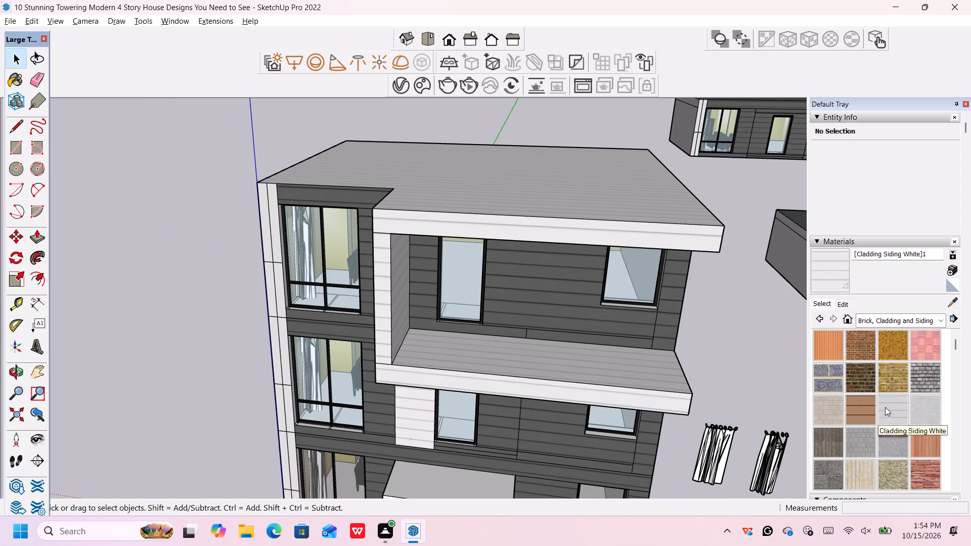
{"action": "scroll", "coordinate": [885, 406], "scroll_direction": "down", "scroll_amount": 1}
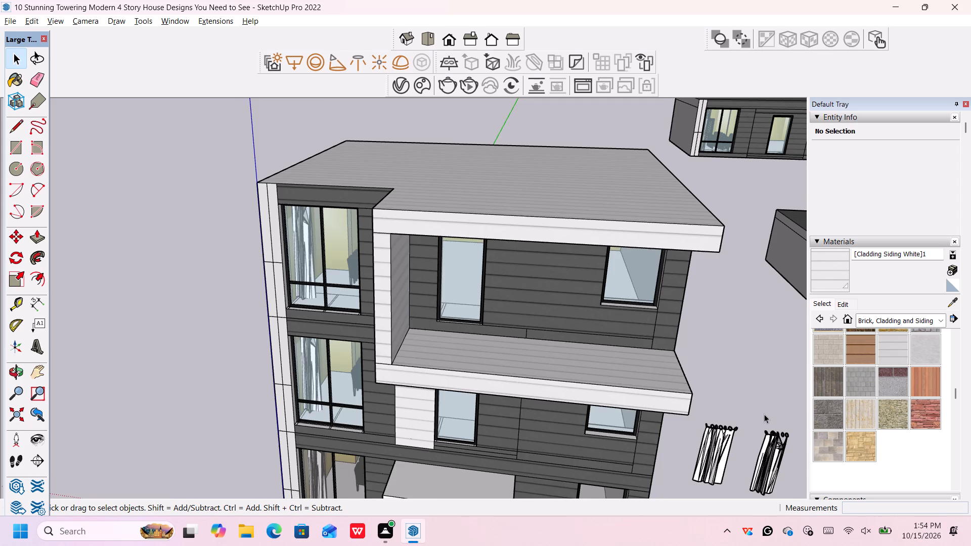
{"action": "scroll", "coordinate": [764, 414], "scroll_direction": "down", "scroll_amount": 1}
{"action": "scroll", "coordinate": [764, 414], "scroll_direction": "up", "scroll_amount": 1}
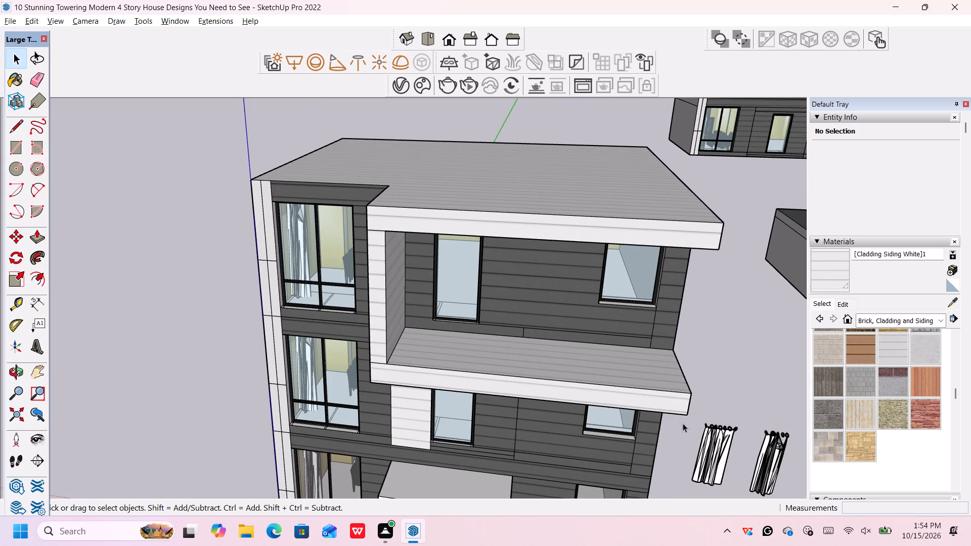
{"action": "middle_click_drag", "start_coordinate": [695, 443], "coordinate": [673, 405]}
{"action": "middle_click_drag", "start_coordinate": [672, 404], "coordinate": [660, 391]}
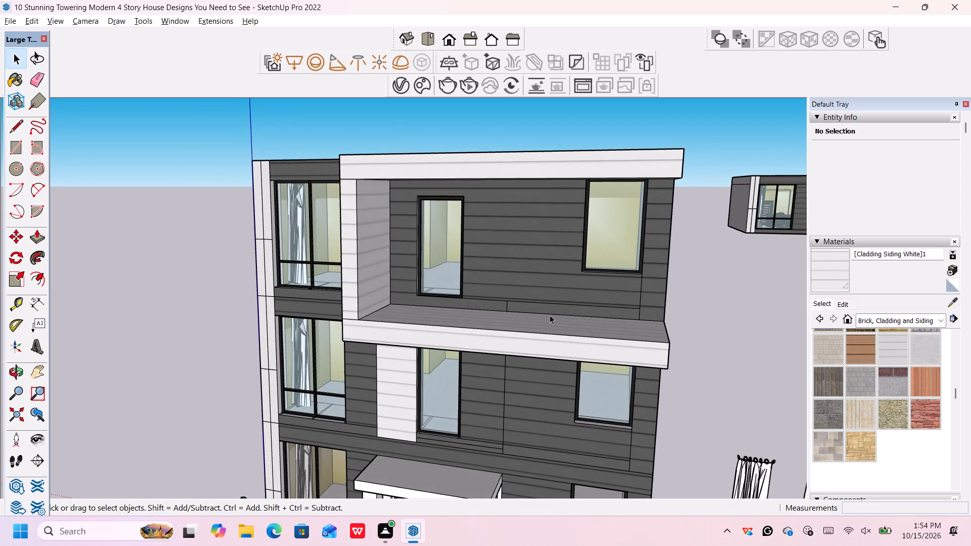
{"action": "scroll", "coordinate": [550, 315], "scroll_direction": "up", "scroll_amount": 3}
{"action": "scroll", "coordinate": [431, 241], "scroll_direction": "down", "scroll_amount": 3}
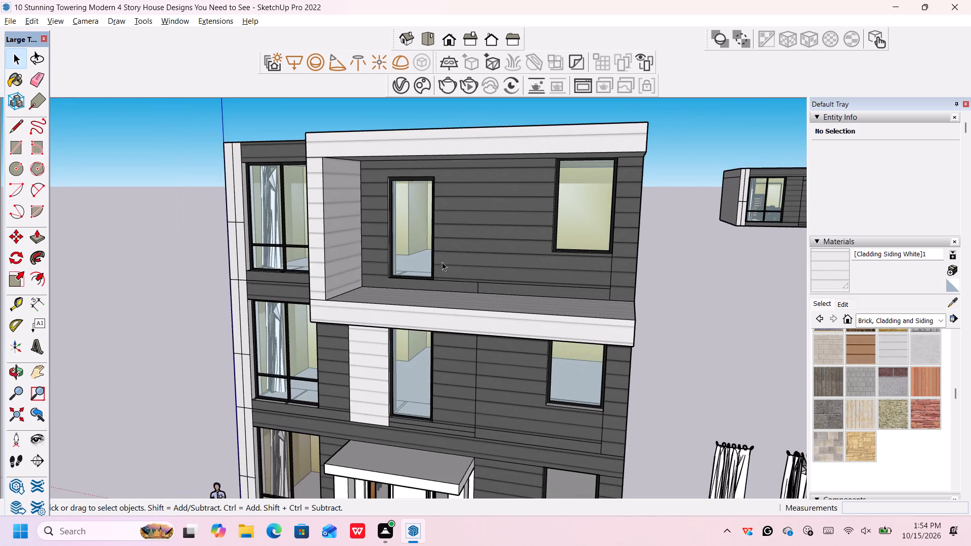
{"action": "middle_click_drag", "start_coordinate": [454, 278], "coordinate": [517, 266]}
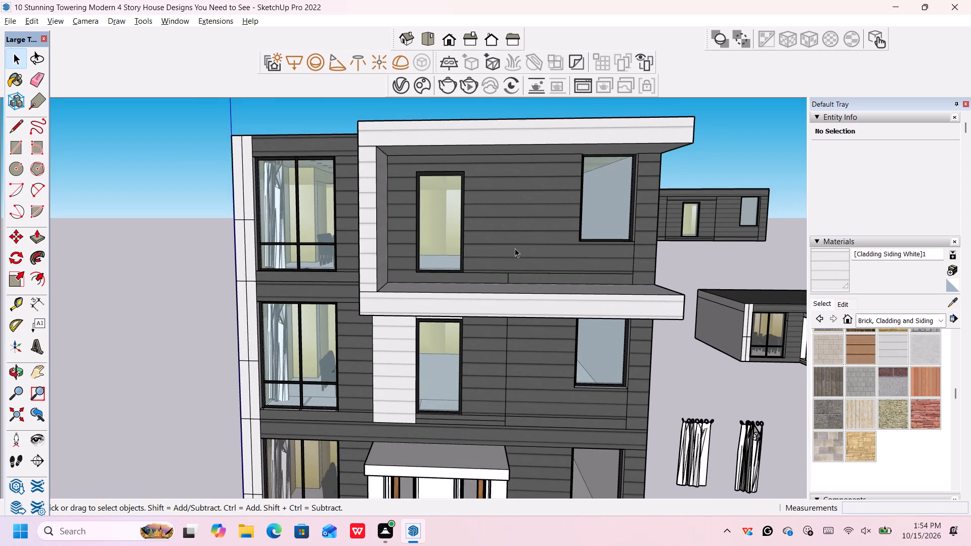
{"action": "scroll", "coordinate": [533, 241], "scroll_direction": "down", "scroll_amount": 1}
{"action": "middle_click_drag", "start_coordinate": [584, 261], "coordinate": [569, 268]}
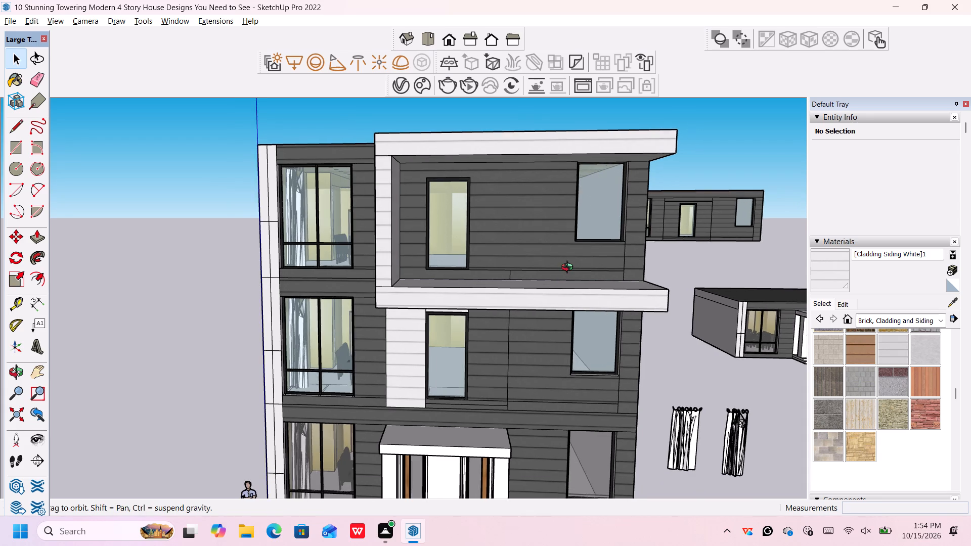
{"action": "middle_click_drag", "start_coordinate": [569, 268], "coordinate": [550, 263]}
{"action": "scroll", "coordinate": [506, 220], "scroll_direction": "up", "scroll_amount": 5}
{"action": "middle_click_drag", "start_coordinate": [509, 311], "coordinate": [528, 266]}
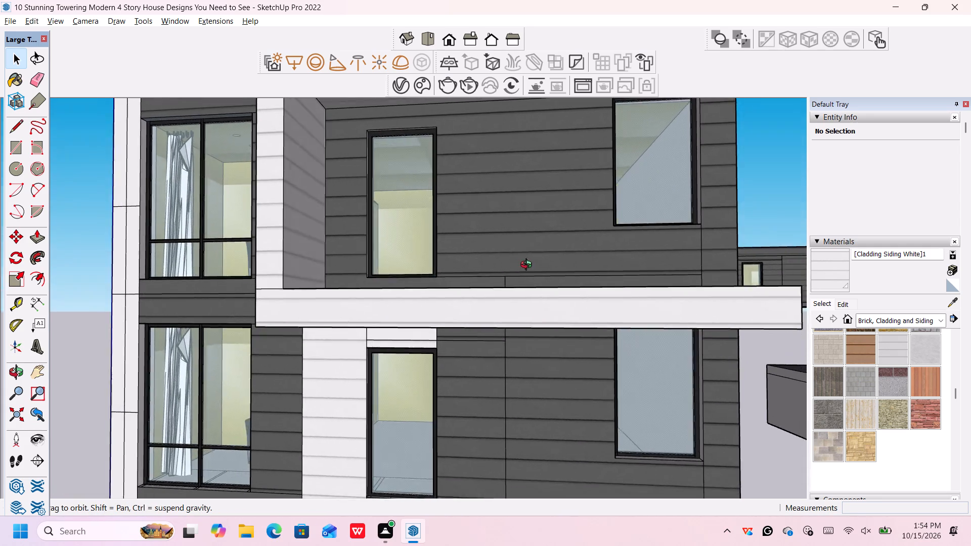
{"action": "middle_click_drag", "start_coordinate": [528, 266], "coordinate": [515, 362]}
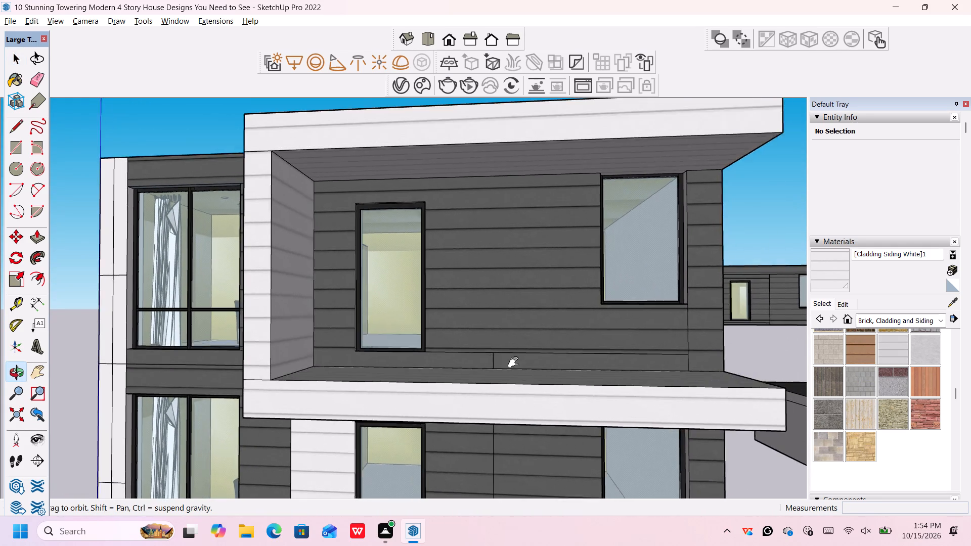
{"action": "middle_click_drag", "start_coordinate": [515, 362], "coordinate": [514, 359]}
{"action": "middle_click_drag", "start_coordinate": [517, 356], "coordinate": [514, 327]}
{"action": "scroll", "coordinate": [517, 355], "scroll_direction": "up", "scroll_amount": 1}
{"action": "scroll", "coordinate": [514, 327], "scroll_direction": "down", "scroll_amount": 5}
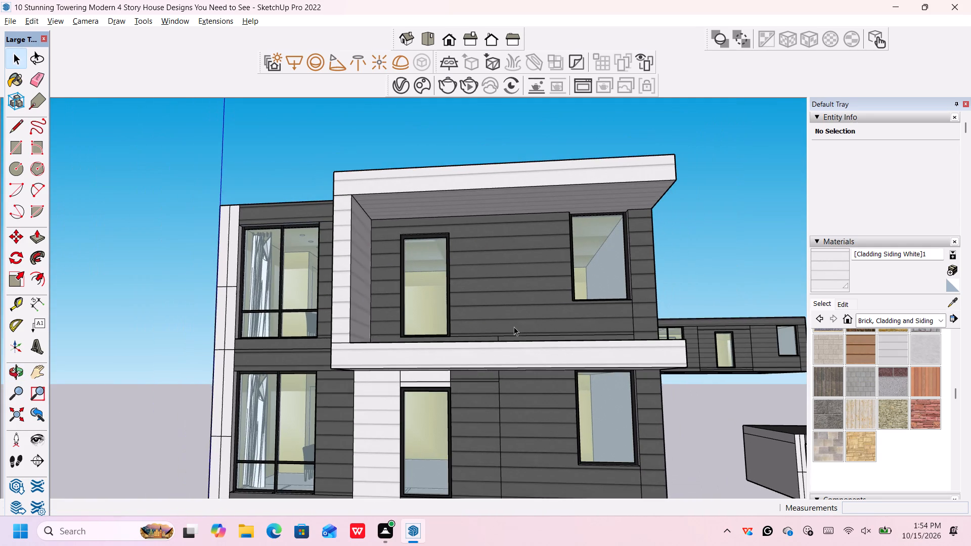
{"action": "middle_click_drag", "start_coordinate": [514, 327], "coordinate": [510, 307]}
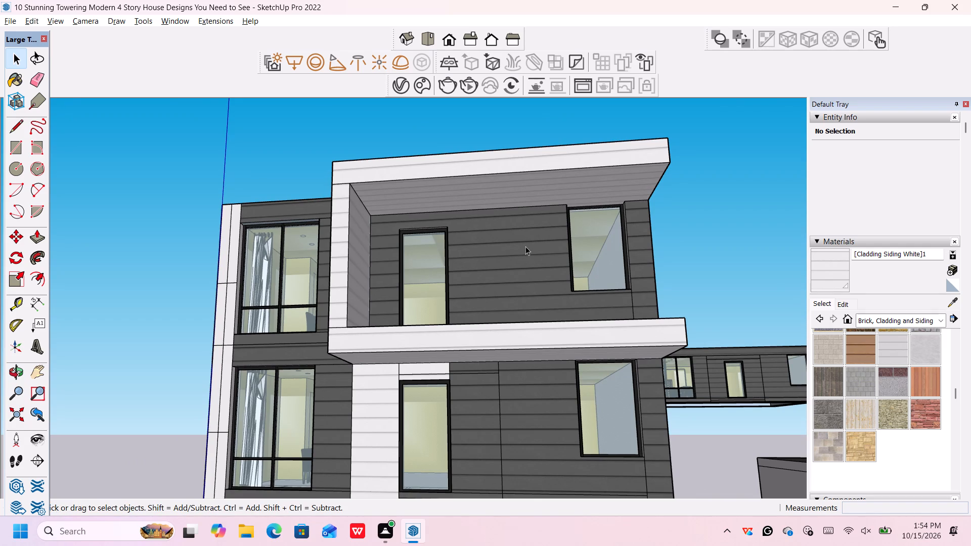
Examine the top storey's facade and the underside of the roof overhang from near, far, above and below.
{"action": "scroll", "coordinate": [542, 190], "scroll_direction": "up", "scroll_amount": 3}
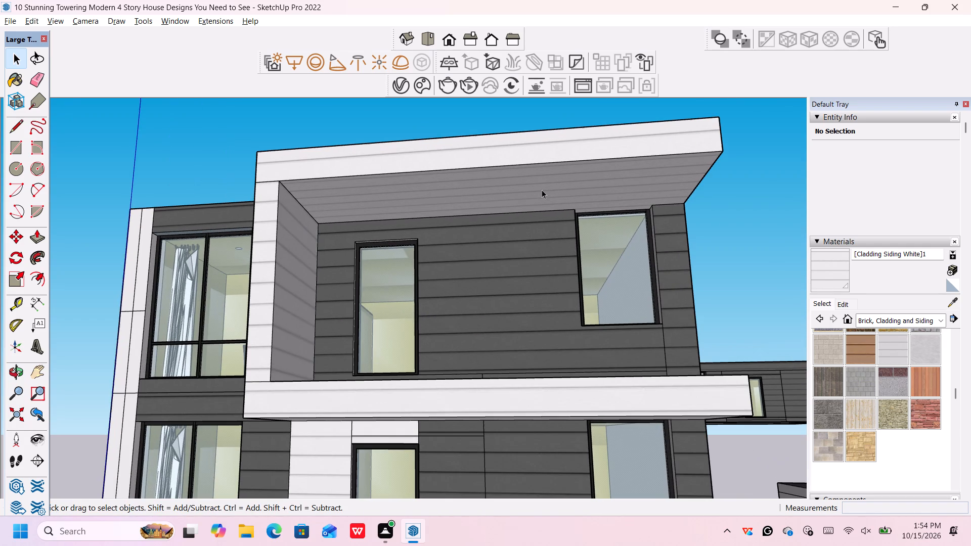
{"action": "scroll", "coordinate": [541, 190], "scroll_direction": "down", "scroll_amount": 2}
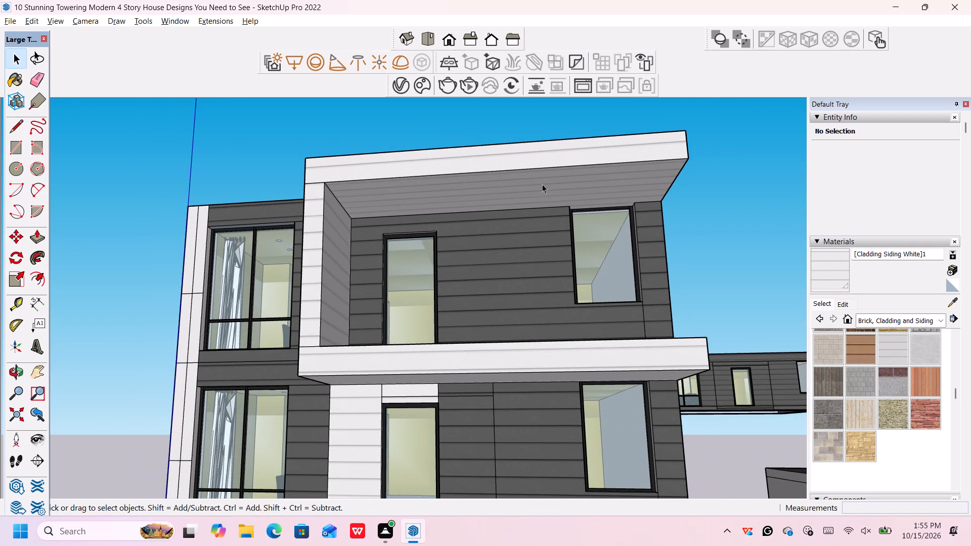
{"action": "scroll", "coordinate": [542, 184], "scroll_direction": "down", "scroll_amount": 3}
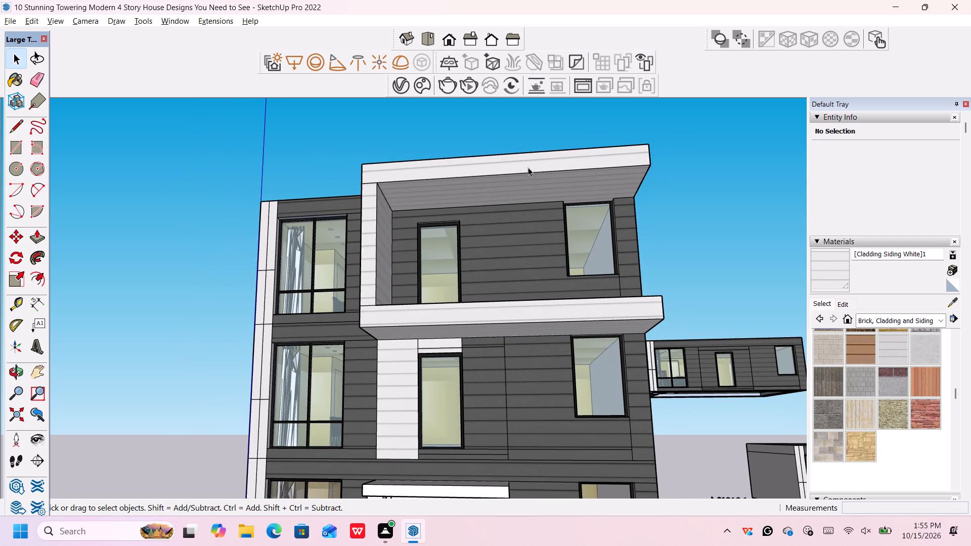
{"action": "scroll", "coordinate": [528, 167], "scroll_direction": "up", "scroll_amount": 3}
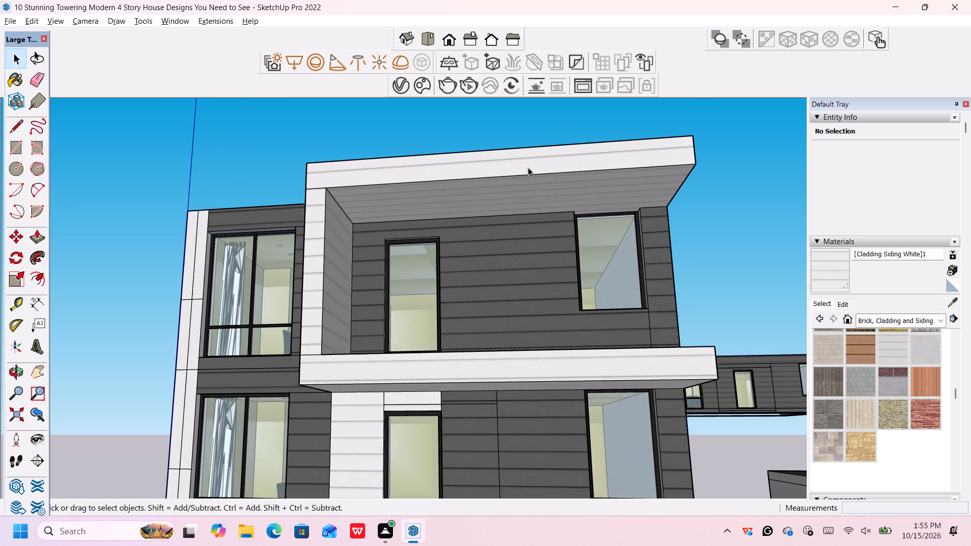
{"action": "scroll", "coordinate": [528, 167], "scroll_direction": "up", "scroll_amount": 2}
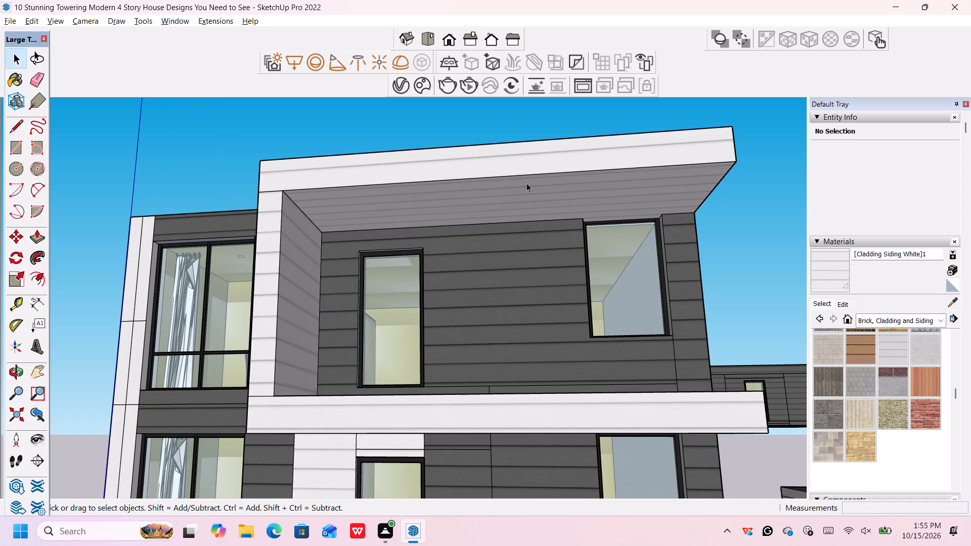
{"action": "scroll", "coordinate": [526, 183], "scroll_direction": "down", "scroll_amount": 11}
{"action": "middle_click_drag", "start_coordinate": [529, 195], "coordinate": [529, 201]}
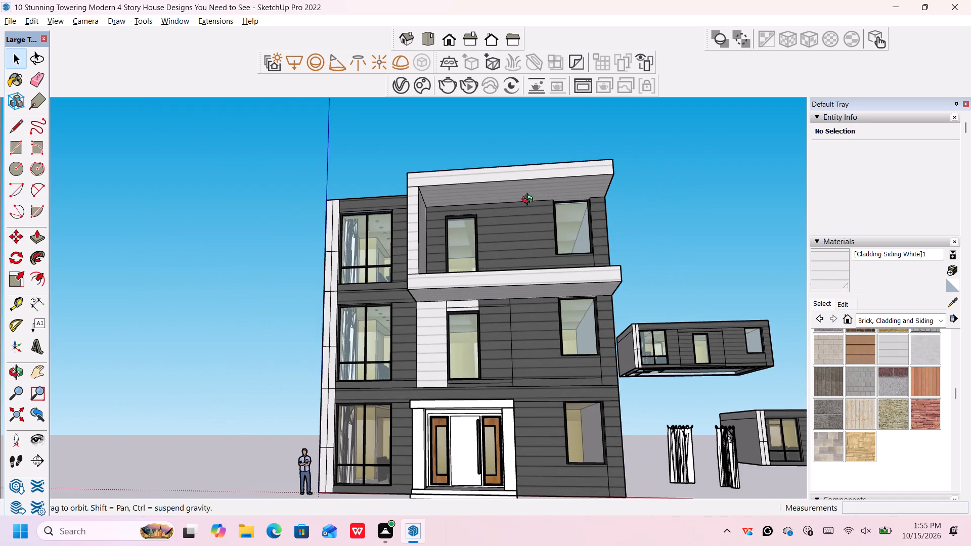
{"action": "middle_click_drag", "start_coordinate": [529, 201], "coordinate": [536, 287]}
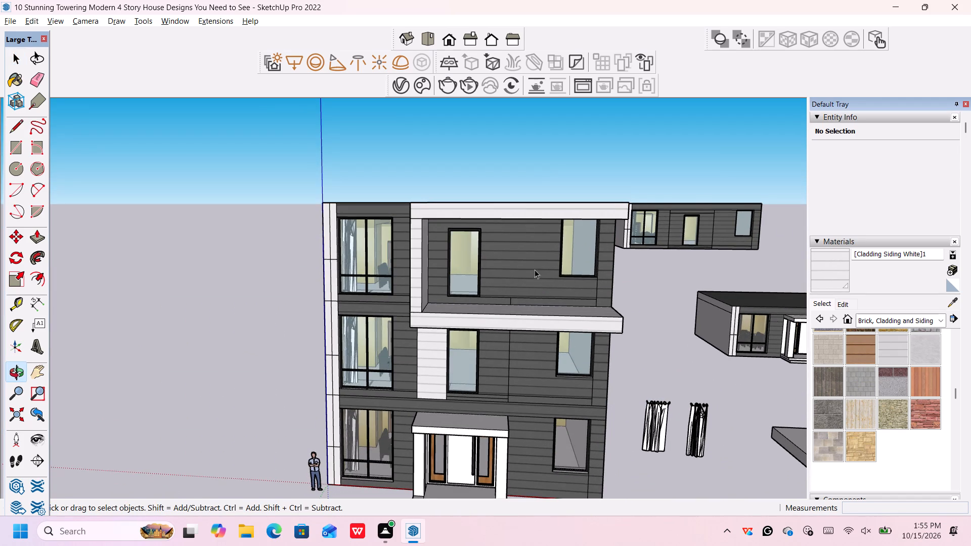
{"action": "middle_click_drag", "start_coordinate": [535, 269], "coordinate": [530, 197]}
{"action": "scroll", "coordinate": [530, 195], "scroll_direction": "up", "scroll_amount": 8}
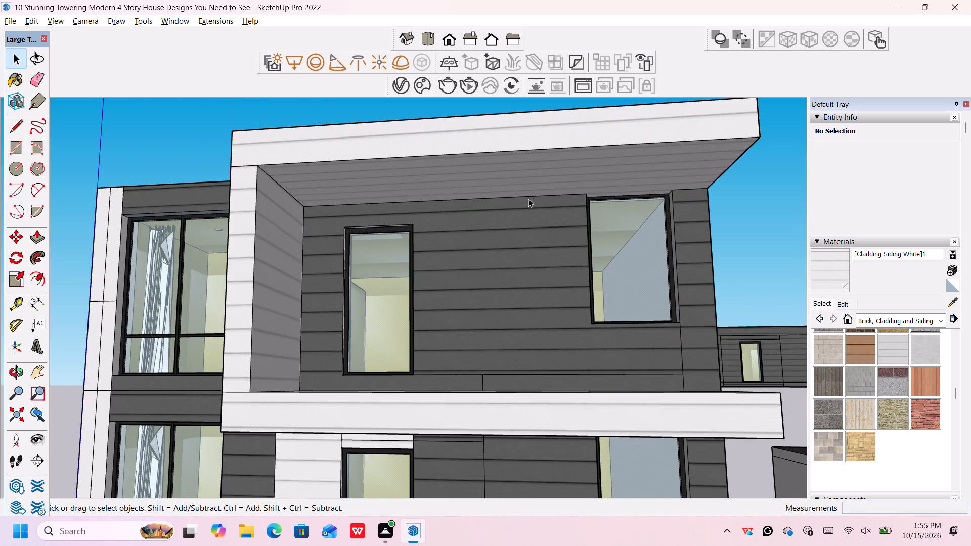
{"action": "middle_click_drag", "start_coordinate": [528, 207], "coordinate": [527, 190]}
{"action": "middle_click", "coordinate": [527, 190]}
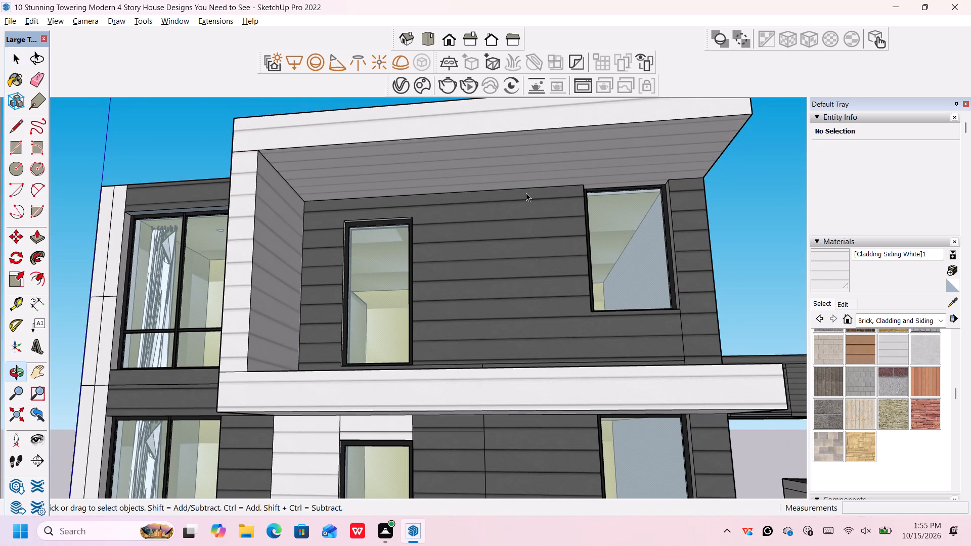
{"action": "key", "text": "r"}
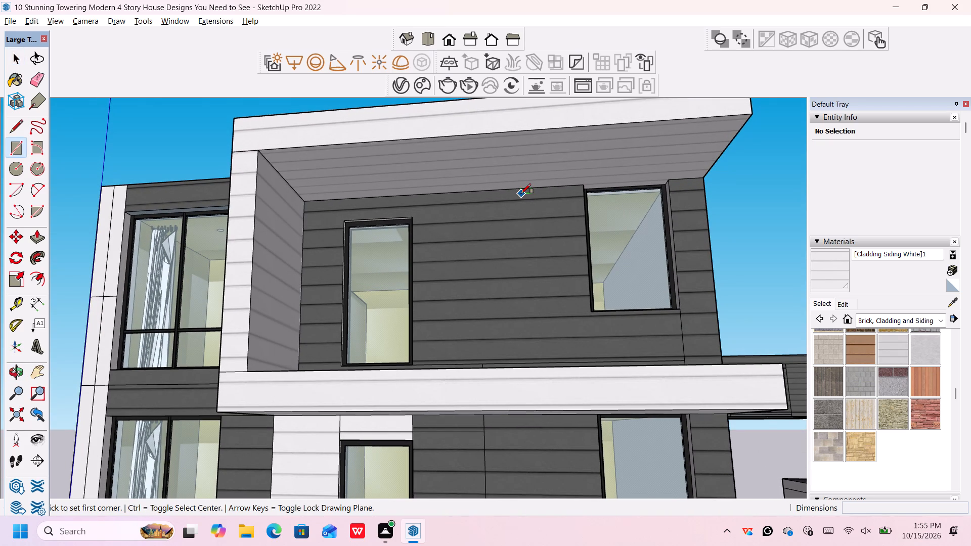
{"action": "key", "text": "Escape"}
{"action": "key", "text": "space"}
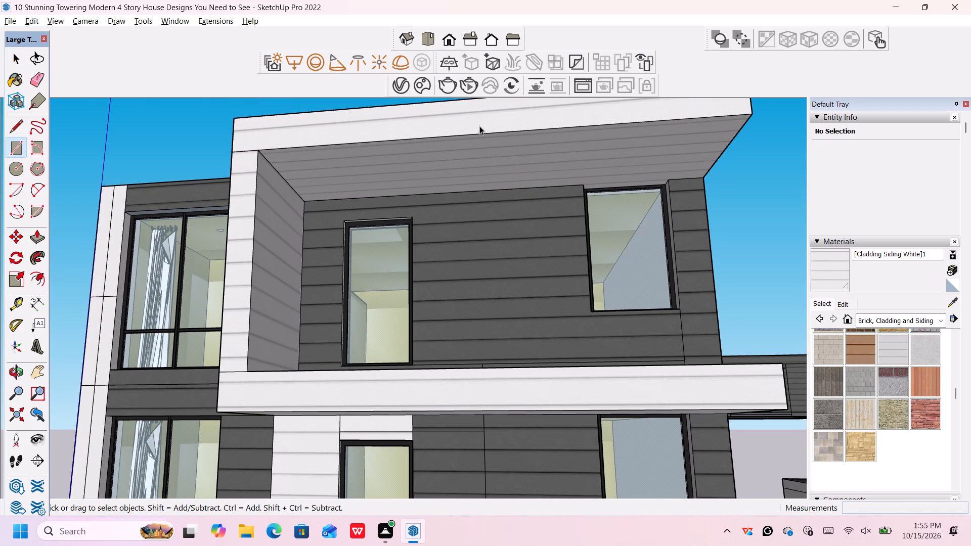
Offset the six boundary edges of the roof overhang's soffit inward by 6".
{"action": "scroll", "coordinate": [479, 125], "scroll_direction": "up", "scroll_amount": 4}
{"action": "left_click", "coordinate": [477, 138]}
{"action": "scroll", "coordinate": [477, 138], "scroll_direction": "down", "scroll_amount": 2}
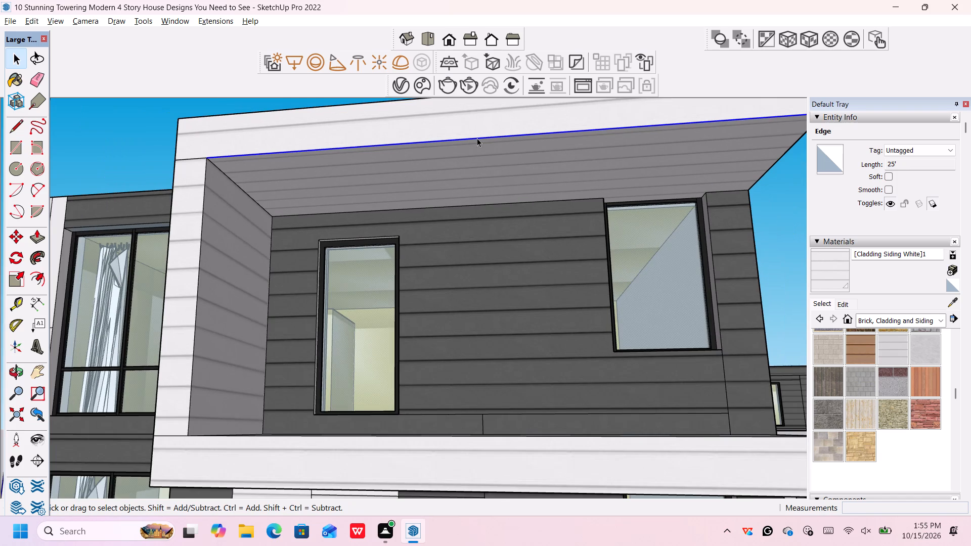
{"action": "scroll", "coordinate": [477, 138], "scroll_direction": "down", "scroll_amount": 2}
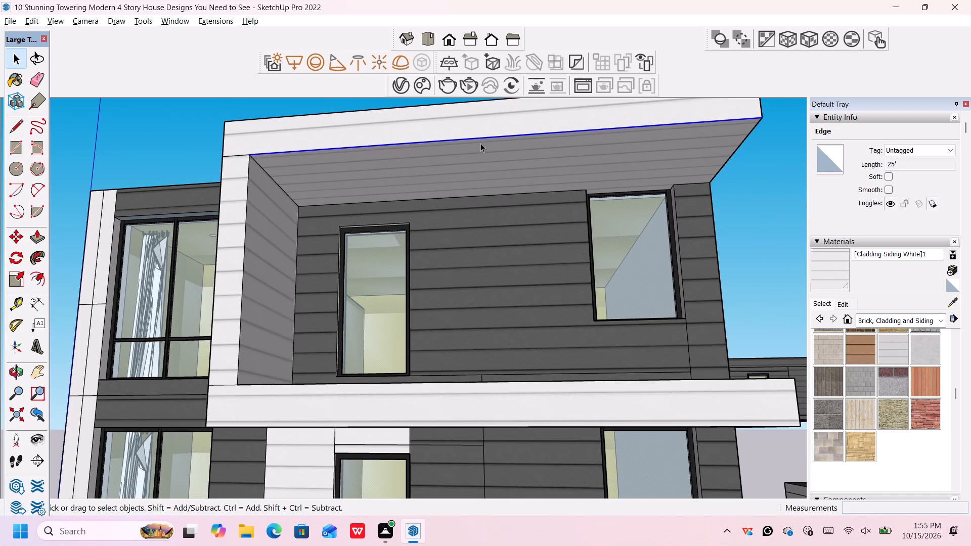
{"action": "scroll", "coordinate": [478, 191], "scroll_direction": "up", "scroll_amount": 5, "text": "ctrl"}
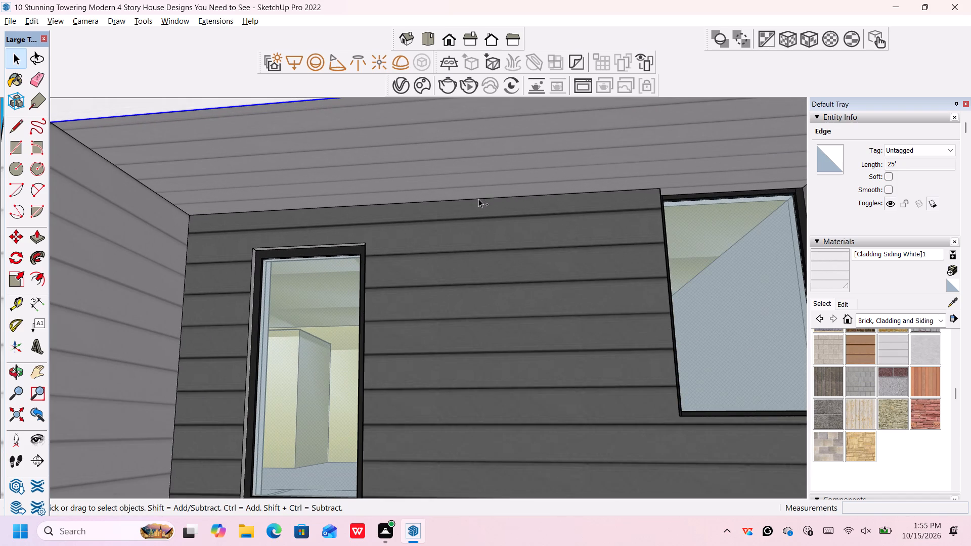
{"action": "scroll", "coordinate": [478, 199], "scroll_direction": "down", "scroll_amount": 2, "text": "ctrl"}
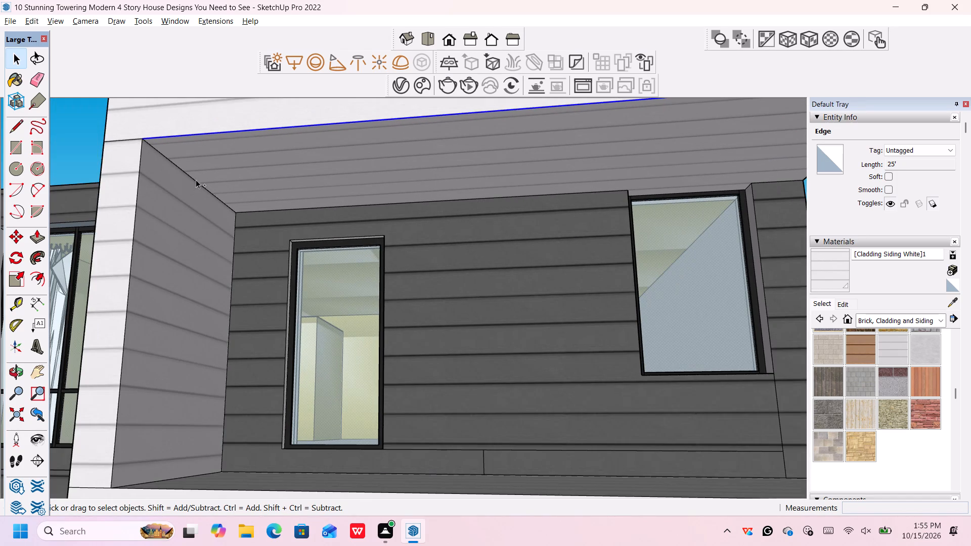
{"action": "left_click", "coordinate": [196, 181], "text": "ctrl"}
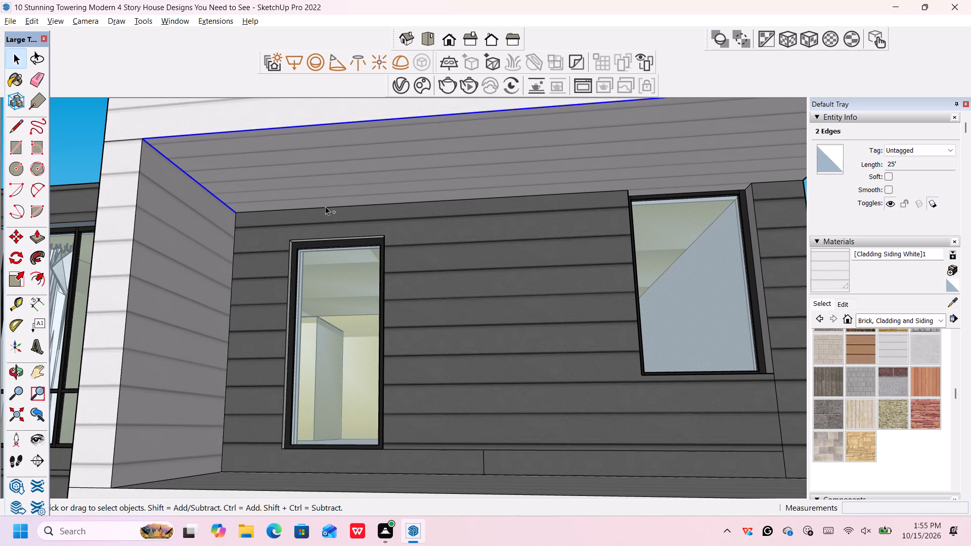
{"action": "left_click", "coordinate": [325, 206], "text": "ctrl"}
{"action": "scroll", "coordinate": [390, 188], "scroll_direction": "down", "scroll_amount": 7, "text": "ctrl"}
{"action": "scroll", "coordinate": [477, 188], "scroll_direction": "up", "scroll_amount": 4, "text": "ctrl"}
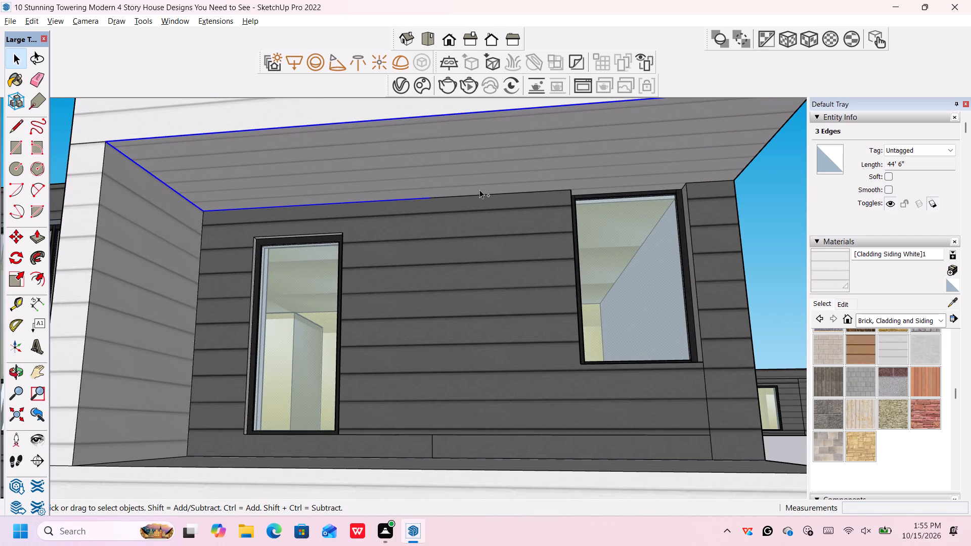
{"action": "left_click", "coordinate": [493, 196], "text": "ctrl"}
{"action": "scroll", "coordinate": [505, 193], "scroll_direction": "down", "scroll_amount": 6, "text": "ctrl"}
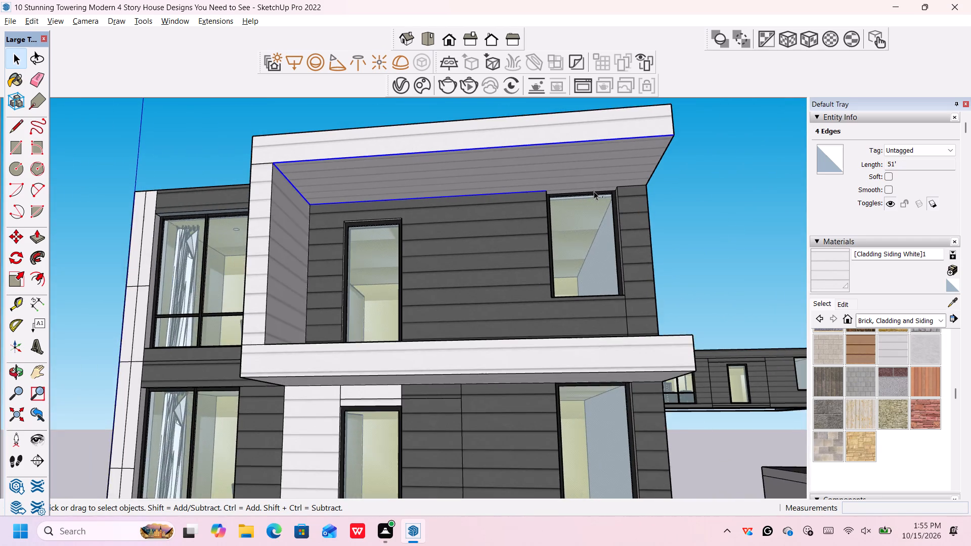
{"action": "scroll", "coordinate": [745, 194], "scroll_direction": "up", "scroll_amount": 1, "text": "ctrl"}
{"action": "left_click", "coordinate": [599, 184], "text": "ctrl"}
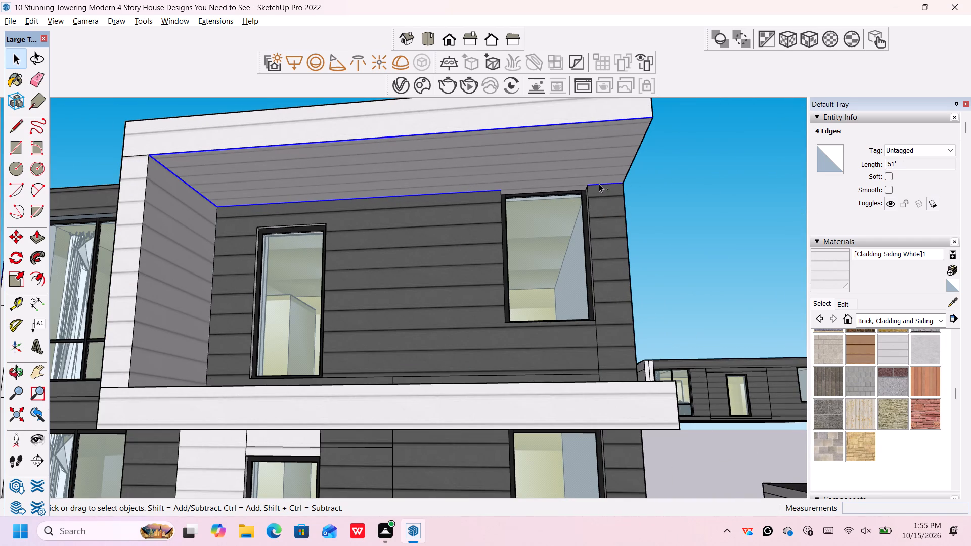
{"action": "left_click", "coordinate": [637, 153], "text": "ctrl"}
{"action": "key", "text": "o"}
{"action": "key", "text": "f"}
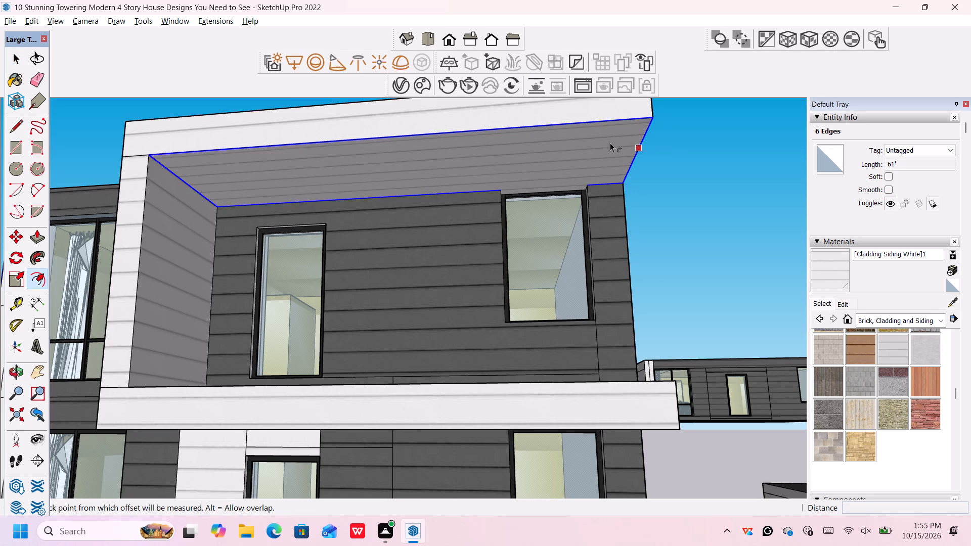
{"action": "left_click", "coordinate": [636, 119]}
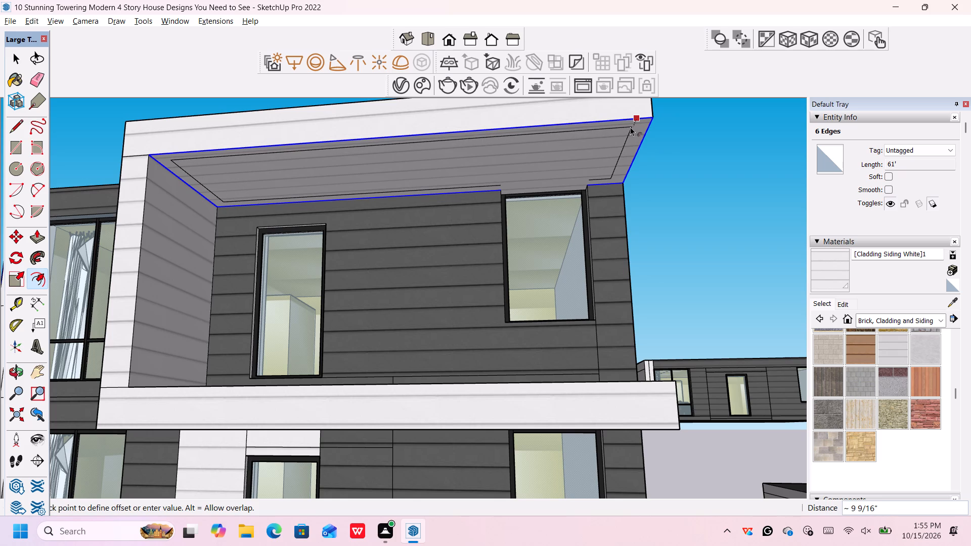
{"action": "key", "text": "6"}
{"action": "key", "text": "shift+quotedbl"}
{"action": "key", "text": "Return"}
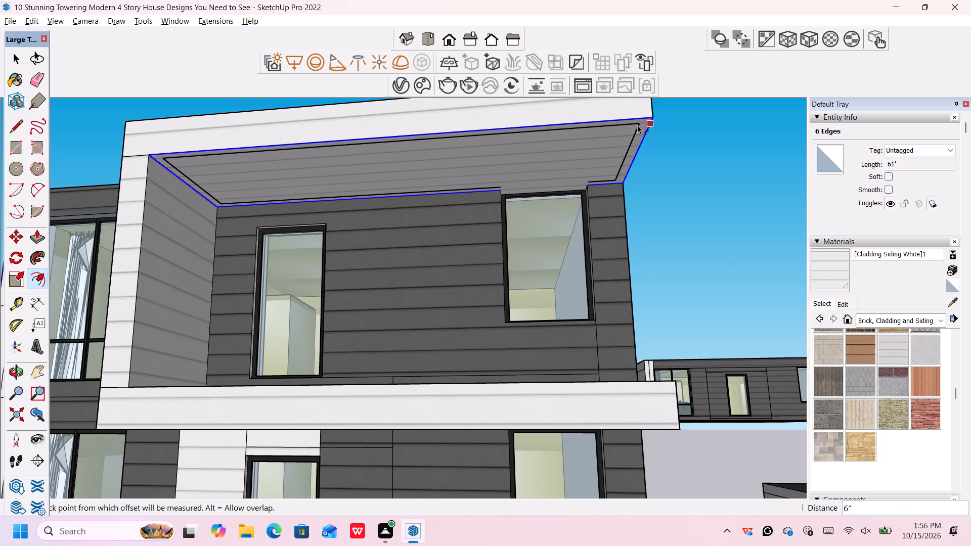
{"action": "key", "text": "space"}
{"action": "key", "text": "space"}
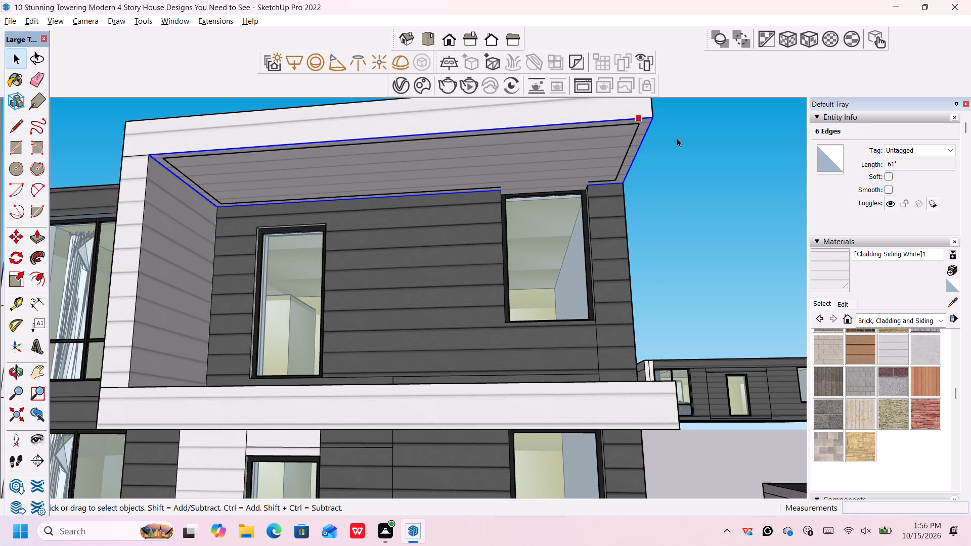
{"action": "left_click", "coordinate": [677, 138]}
Close the gap in the inset soffit outline with a 5' line above the top-storey window farthest from the fin.
{"action": "scroll", "coordinate": [645, 140], "scroll_direction": "up", "scroll_amount": 2}
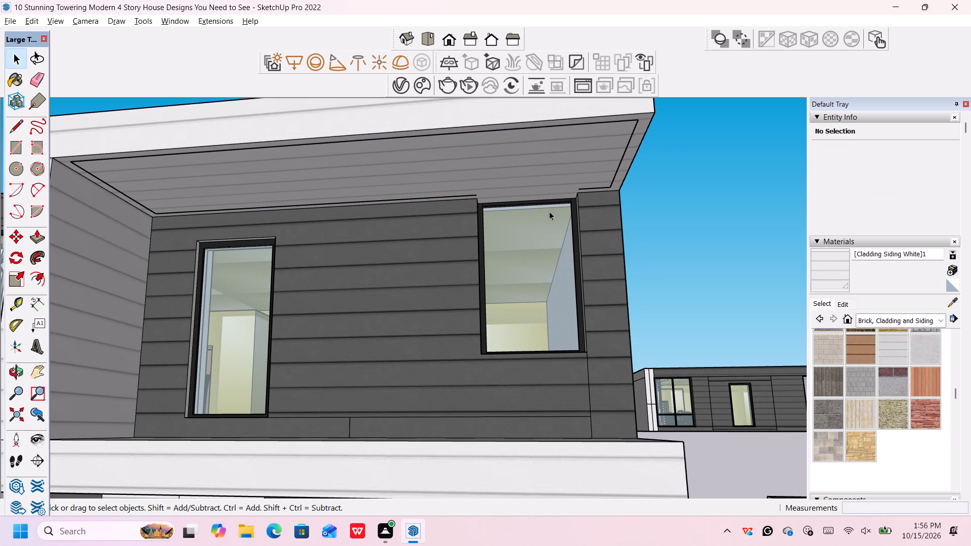
{"action": "key", "text": "l"}
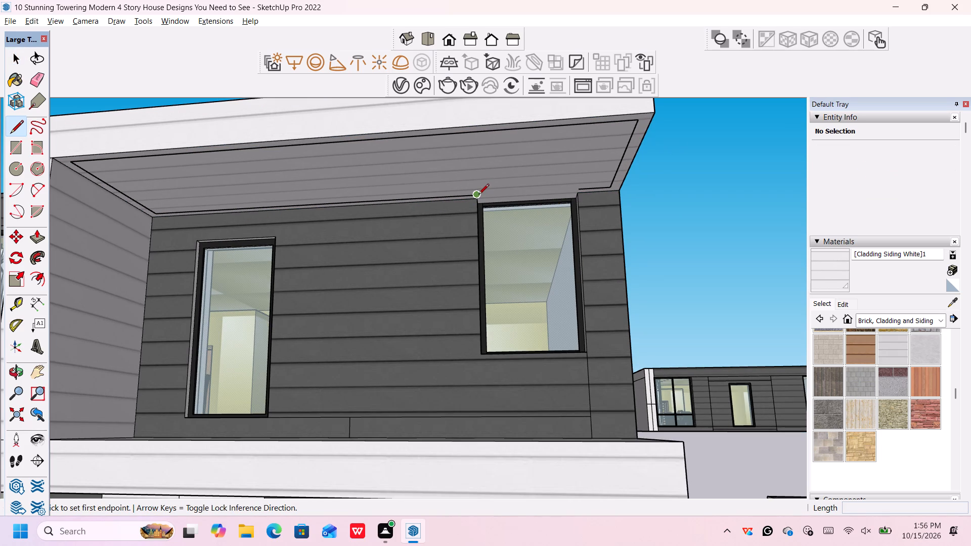
{"action": "left_click", "coordinate": [478, 195]}
{"action": "left_click", "coordinate": [580, 191]}
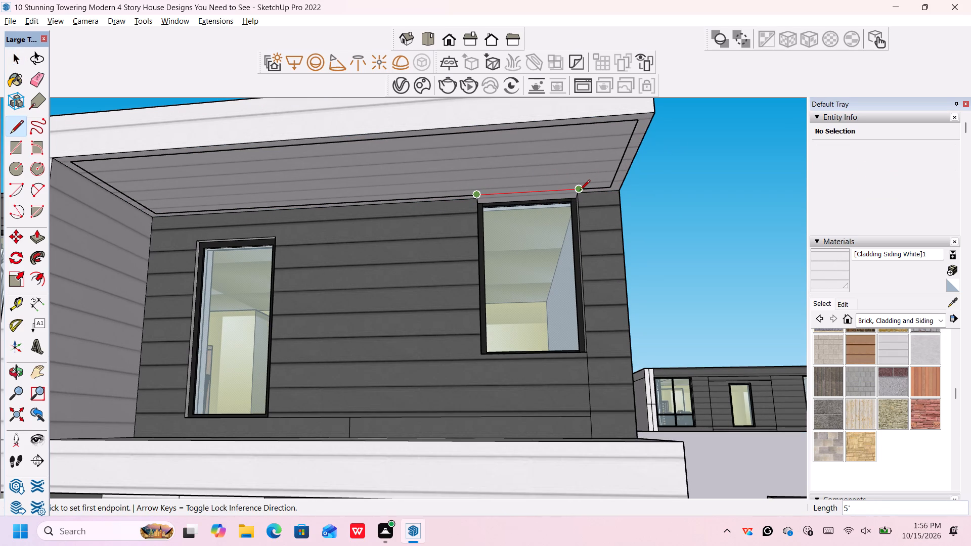
{"action": "key", "text": "space"}
Examine the closed inset outline on the roof overhang's soffit from near, far and below.
{"action": "scroll", "coordinate": [620, 181], "scroll_direction": "down", "scroll_amount": 5}
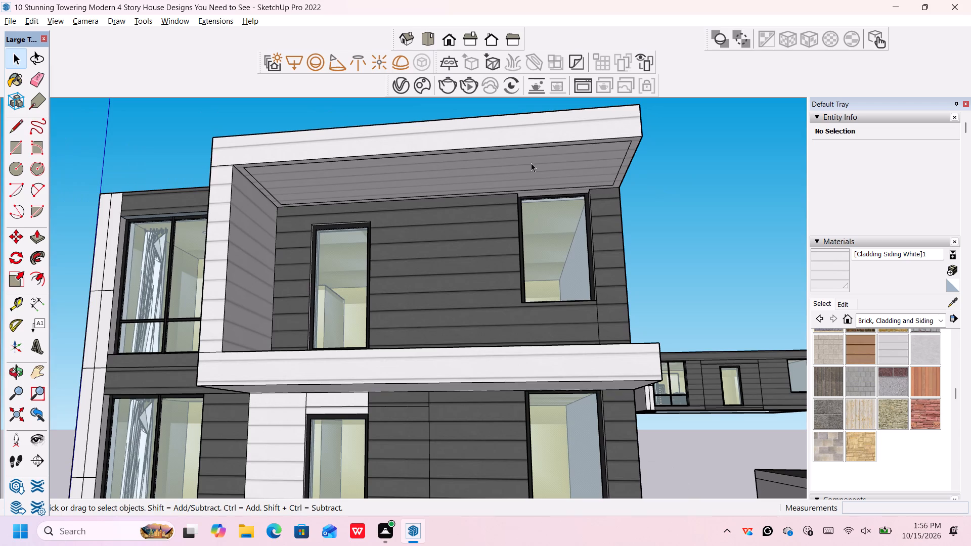
{"action": "scroll", "coordinate": [494, 175], "scroll_direction": "up", "scroll_amount": 1}
{"action": "middle_click", "coordinate": [416, 171]}
{"action": "middle_click", "coordinate": [420, 173]}
{"action": "middle_click", "coordinate": [420, 173]}
{"action": "scroll", "coordinate": [418, 168], "scroll_direction": "up", "scroll_amount": 2}
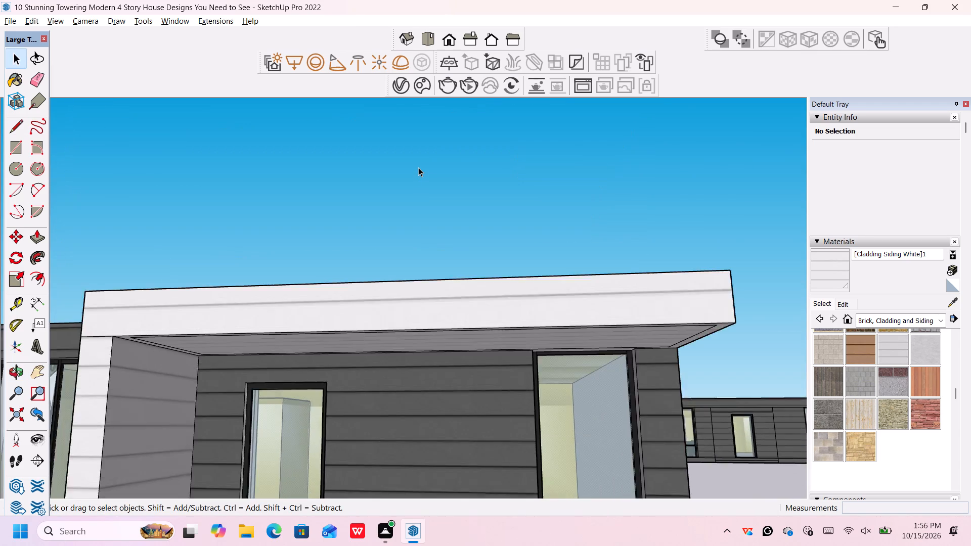
{"action": "scroll", "coordinate": [418, 168], "scroll_direction": "down", "scroll_amount": 4}
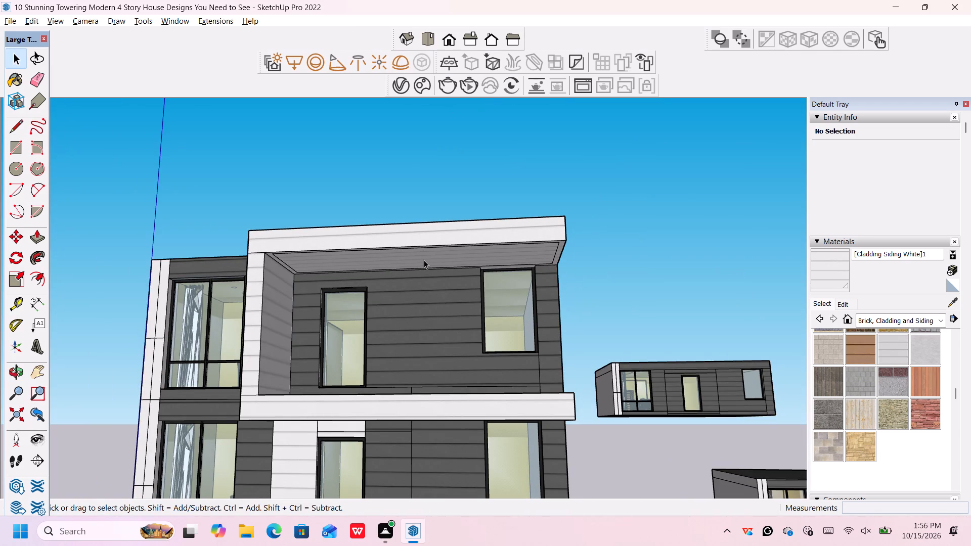
{"action": "middle_click", "coordinate": [424, 259]}
{"action": "middle_click_drag", "start_coordinate": [424, 259], "coordinate": [422, 245]}
{"action": "middle_click", "coordinate": [422, 243]}
{"action": "middle_click_drag", "start_coordinate": [406, 306], "coordinate": [406, 273]}
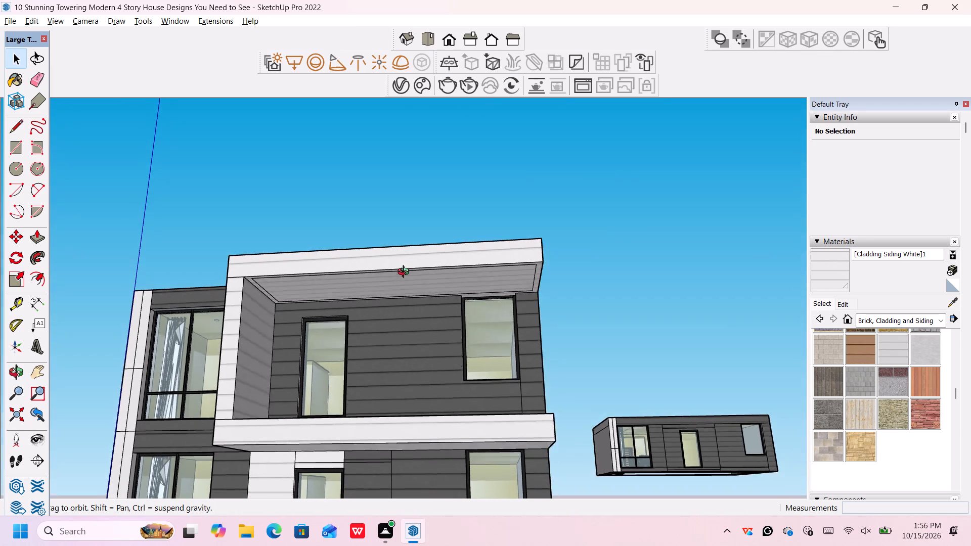
{"action": "middle_click_drag", "start_coordinate": [406, 273], "coordinate": [409, 259]}
{"action": "scroll", "coordinate": [410, 259], "scroll_direction": "up", "scroll_amount": 4}
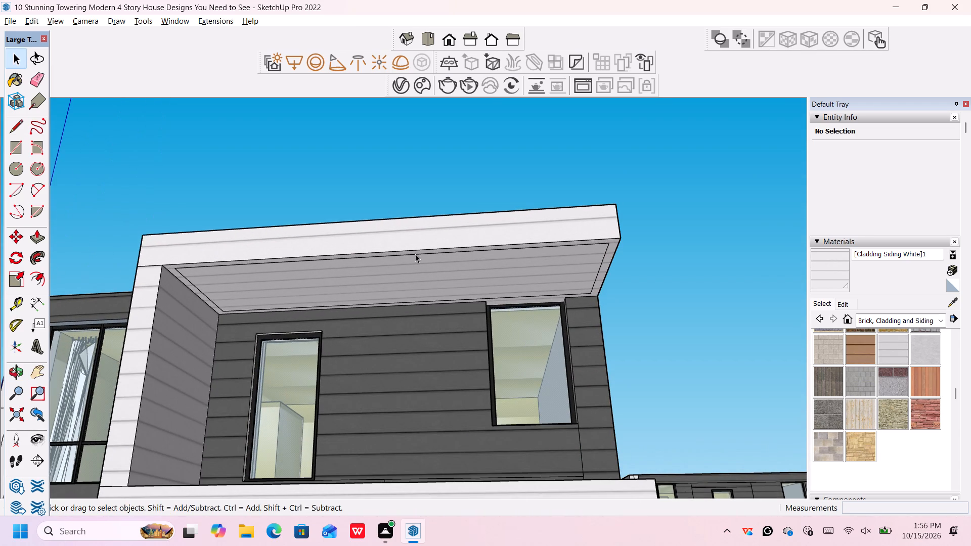
Select all seven edges of the inset outline on the roof overhang's soffit.
{"action": "left_click", "coordinate": [415, 254]}
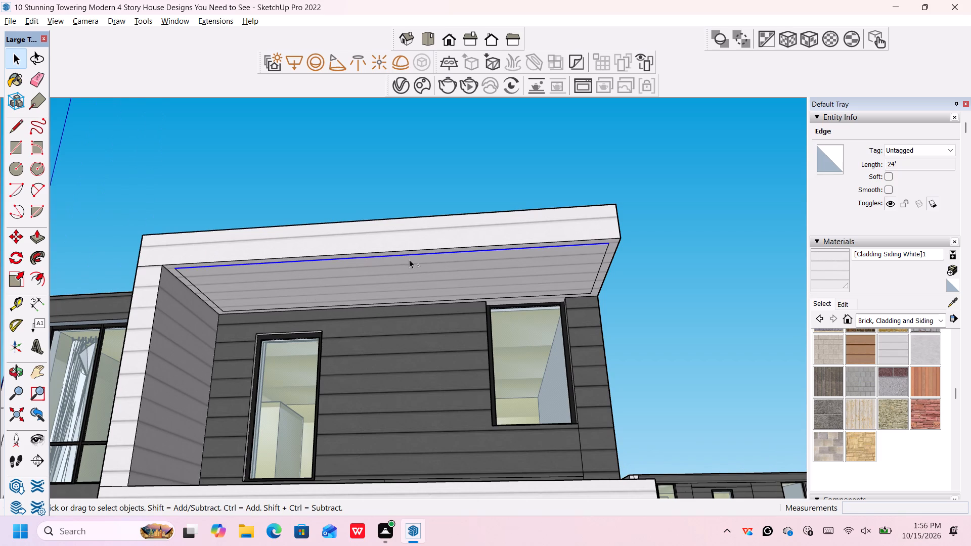
{"action": "left_click", "coordinate": [192, 284], "text": "ctrl"}
{"action": "scroll", "coordinate": [525, 300], "scroll_direction": "up", "scroll_amount": 3, "text": "ctrl"}
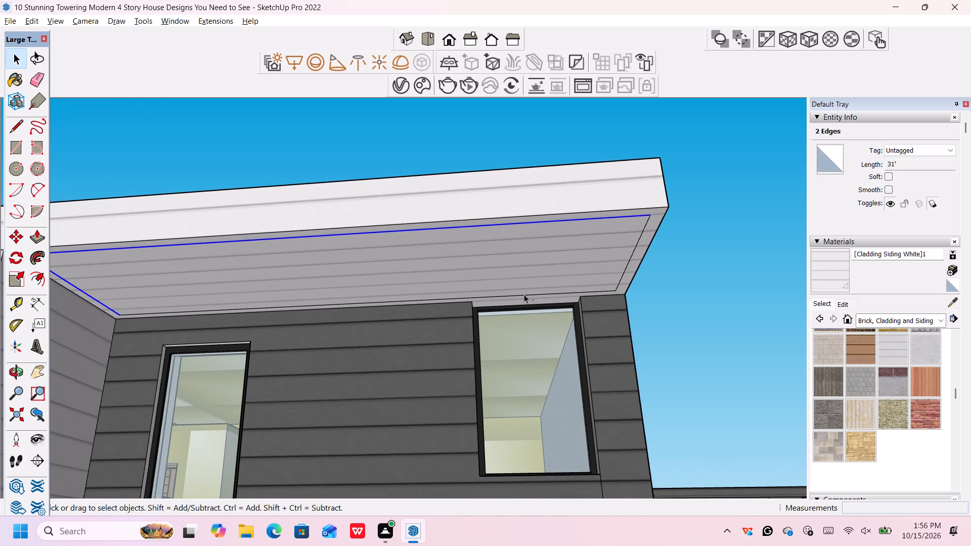
{"action": "left_click", "coordinate": [524, 295], "text": "ctrl"}
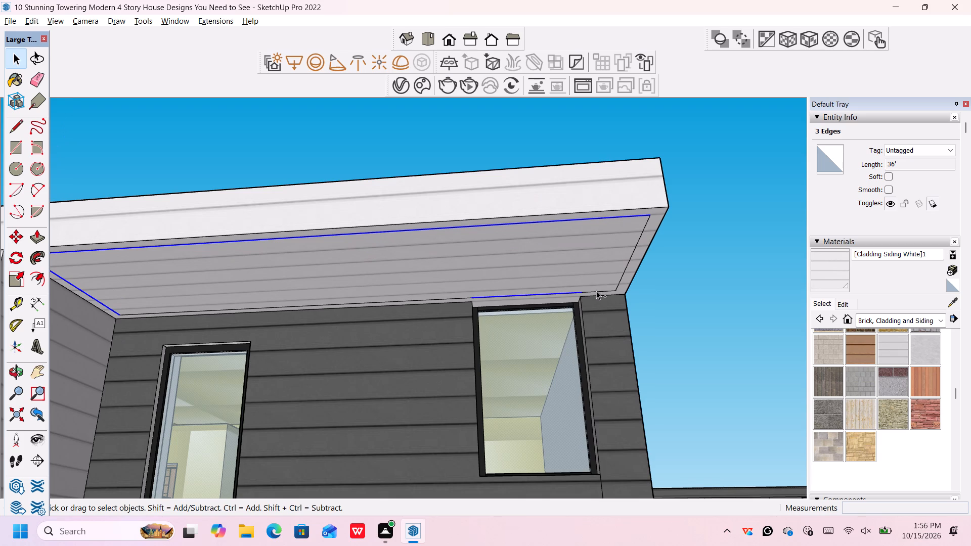
{"action": "left_click", "coordinate": [597, 292], "text": "ctrl"}
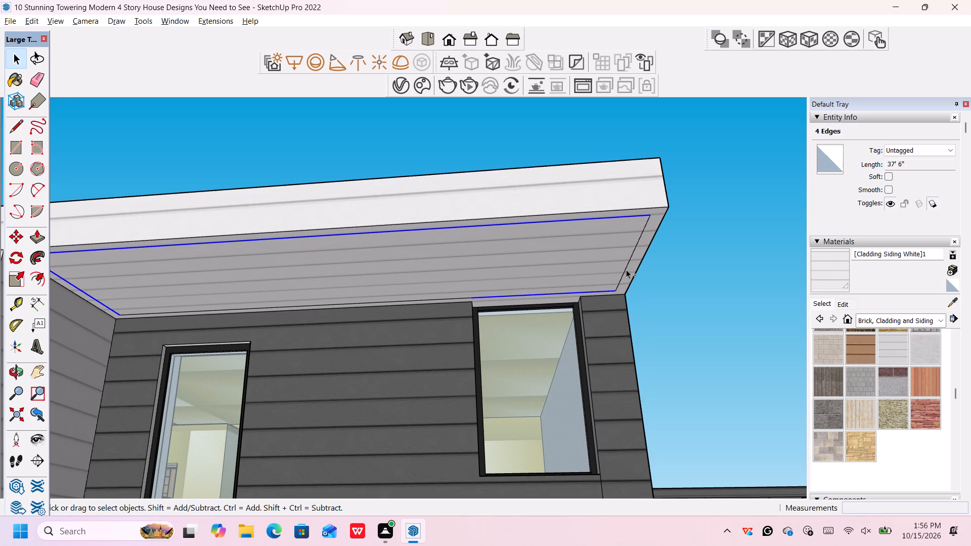
{"action": "left_click", "coordinate": [625, 269], "text": "ctrl"}
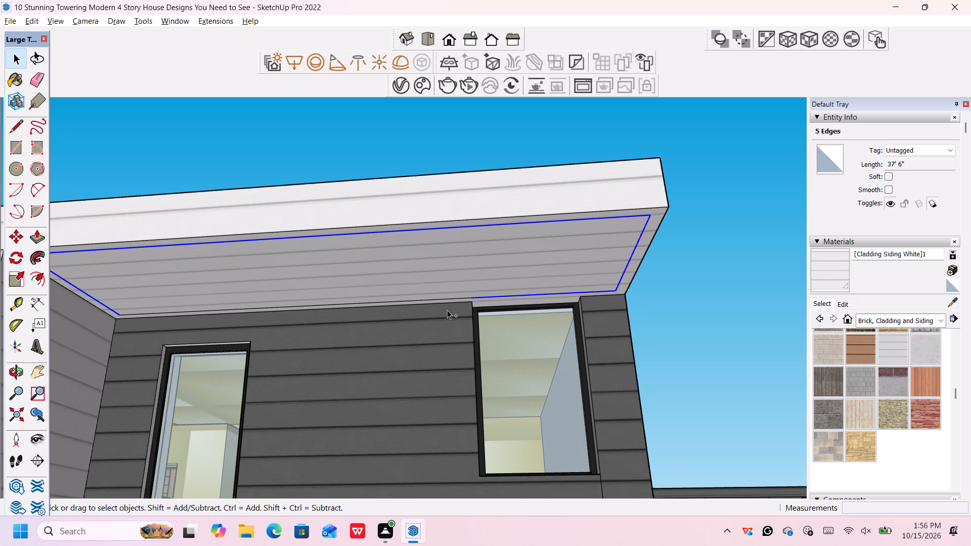
{"action": "left_click", "coordinate": [449, 298], "text": "ctrl"}
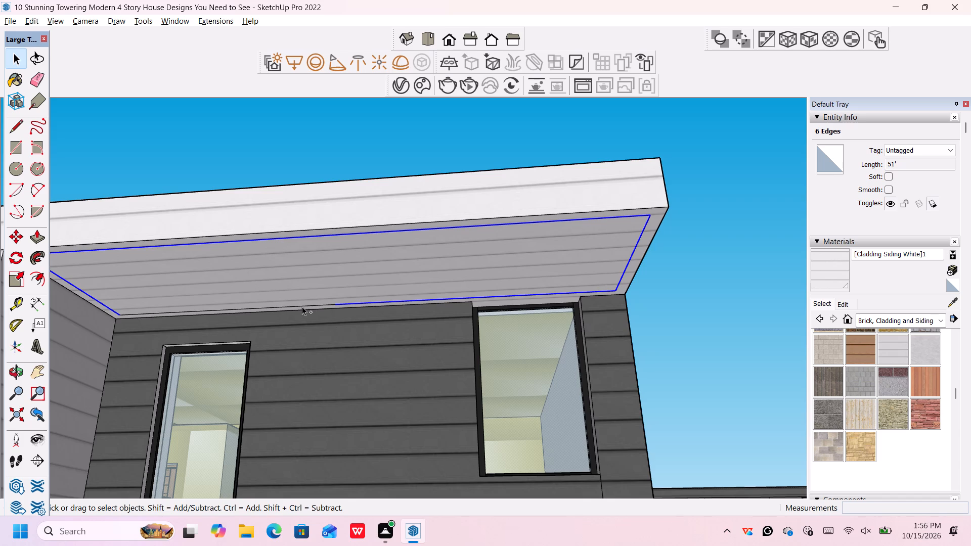
{"action": "left_click", "coordinate": [302, 306], "text": "ctrl"}
{"action": "scroll", "coordinate": [302, 306], "scroll_direction": "down", "scroll_amount": 5}
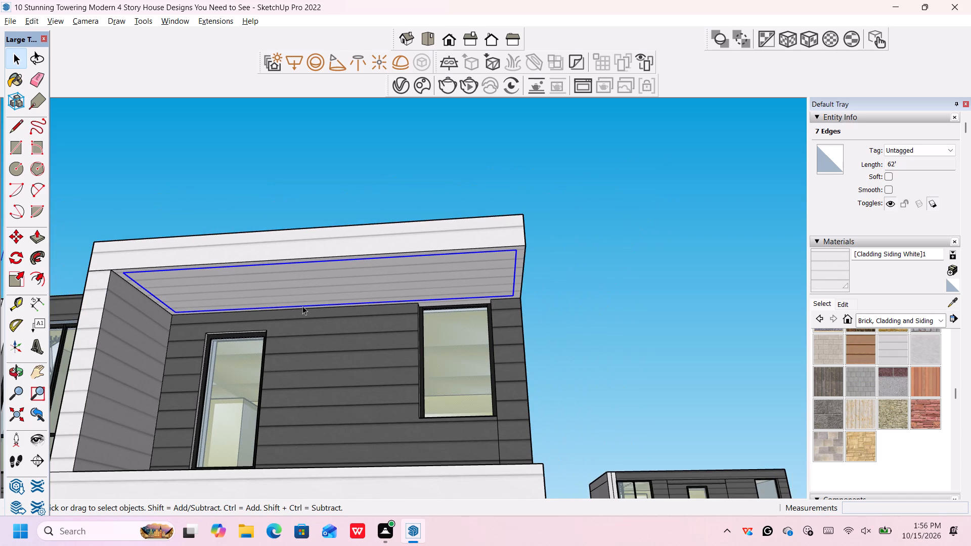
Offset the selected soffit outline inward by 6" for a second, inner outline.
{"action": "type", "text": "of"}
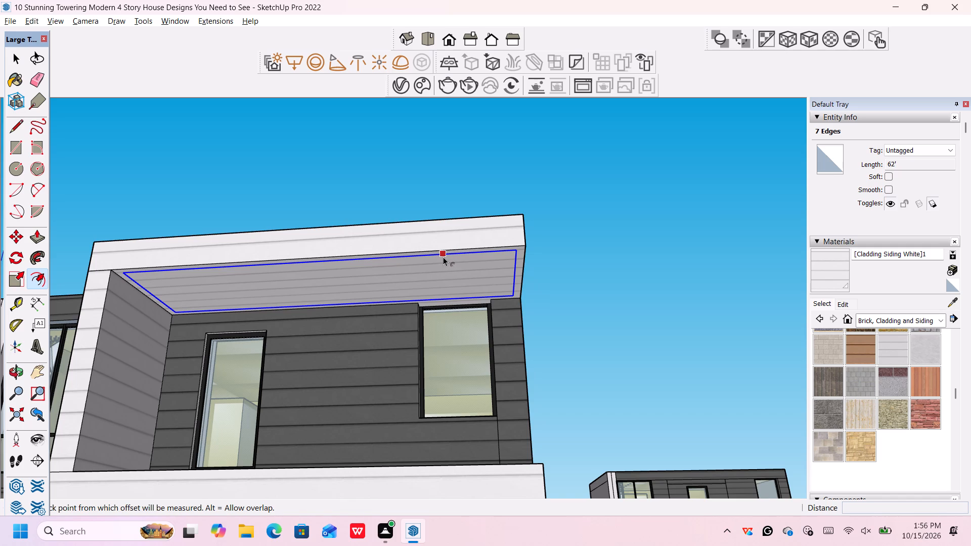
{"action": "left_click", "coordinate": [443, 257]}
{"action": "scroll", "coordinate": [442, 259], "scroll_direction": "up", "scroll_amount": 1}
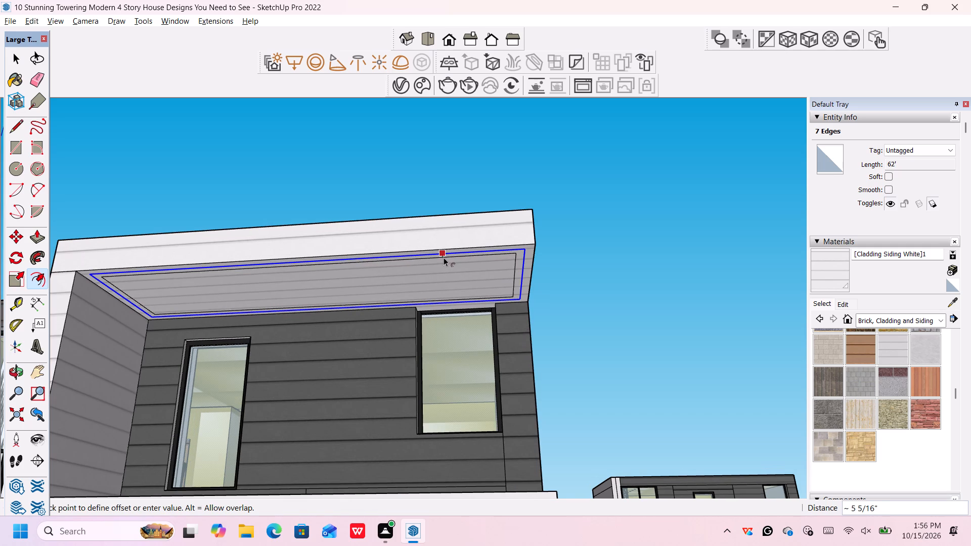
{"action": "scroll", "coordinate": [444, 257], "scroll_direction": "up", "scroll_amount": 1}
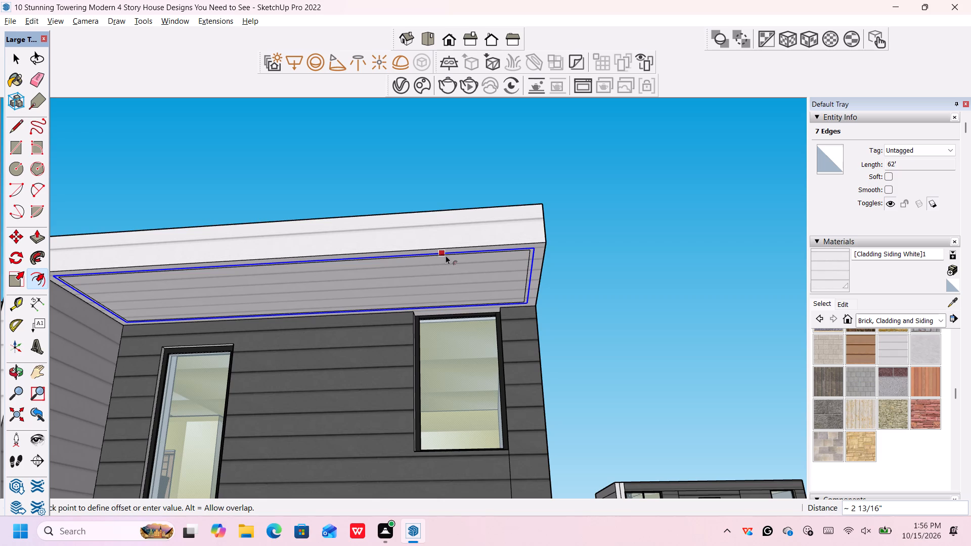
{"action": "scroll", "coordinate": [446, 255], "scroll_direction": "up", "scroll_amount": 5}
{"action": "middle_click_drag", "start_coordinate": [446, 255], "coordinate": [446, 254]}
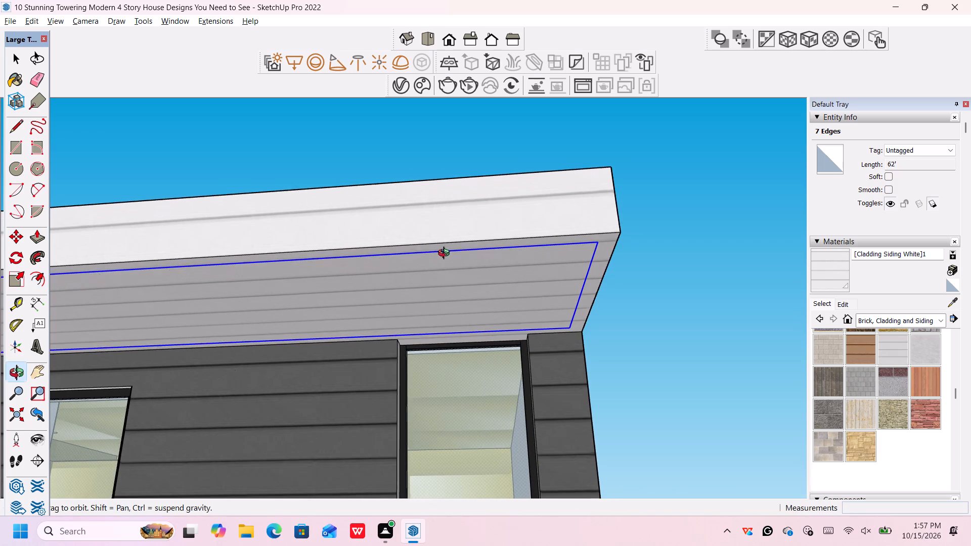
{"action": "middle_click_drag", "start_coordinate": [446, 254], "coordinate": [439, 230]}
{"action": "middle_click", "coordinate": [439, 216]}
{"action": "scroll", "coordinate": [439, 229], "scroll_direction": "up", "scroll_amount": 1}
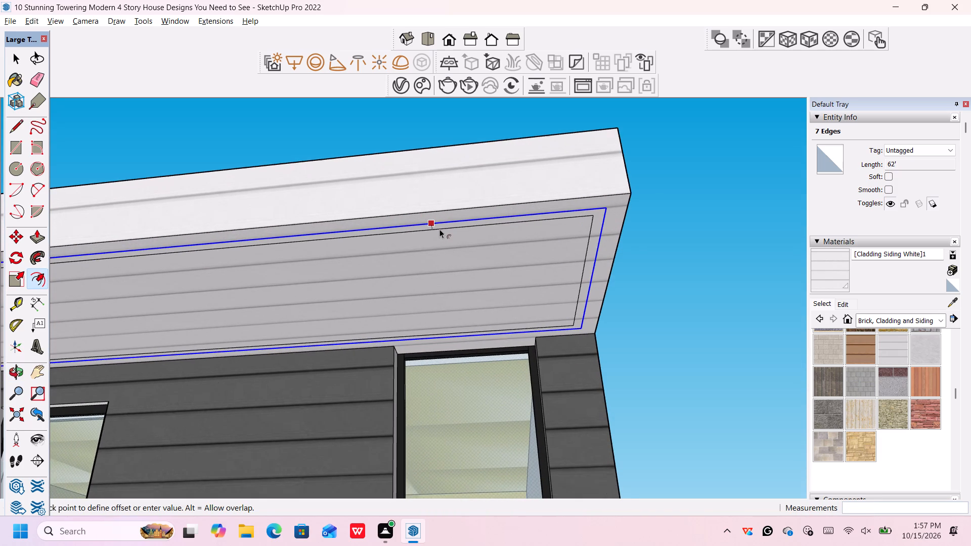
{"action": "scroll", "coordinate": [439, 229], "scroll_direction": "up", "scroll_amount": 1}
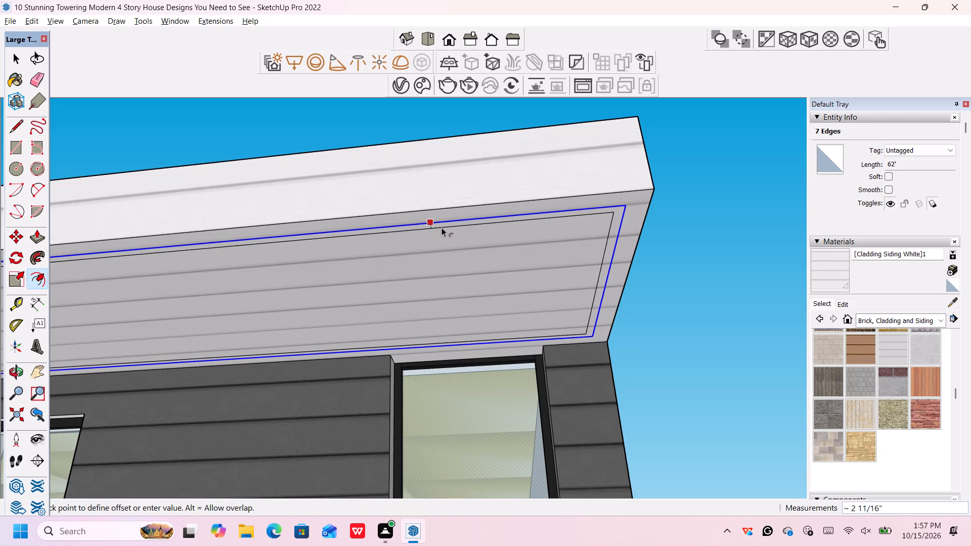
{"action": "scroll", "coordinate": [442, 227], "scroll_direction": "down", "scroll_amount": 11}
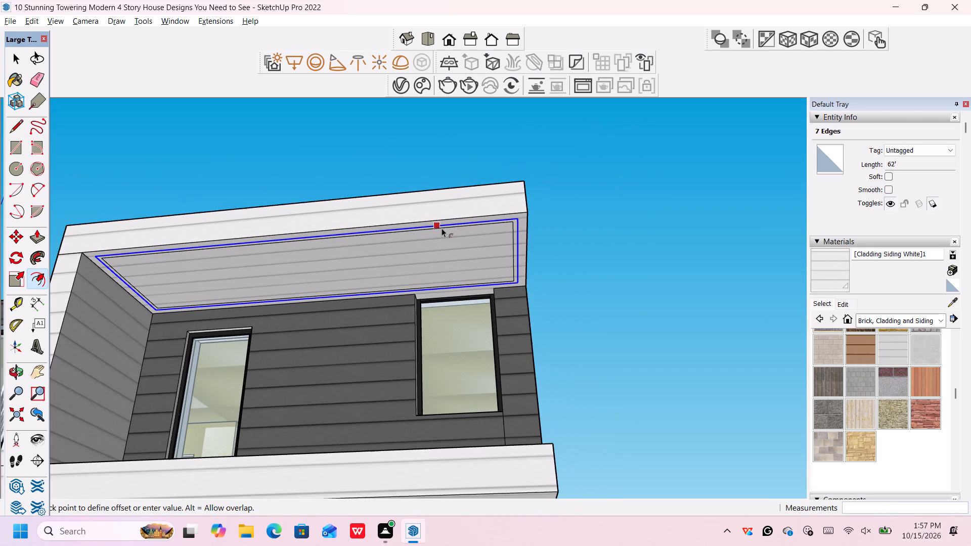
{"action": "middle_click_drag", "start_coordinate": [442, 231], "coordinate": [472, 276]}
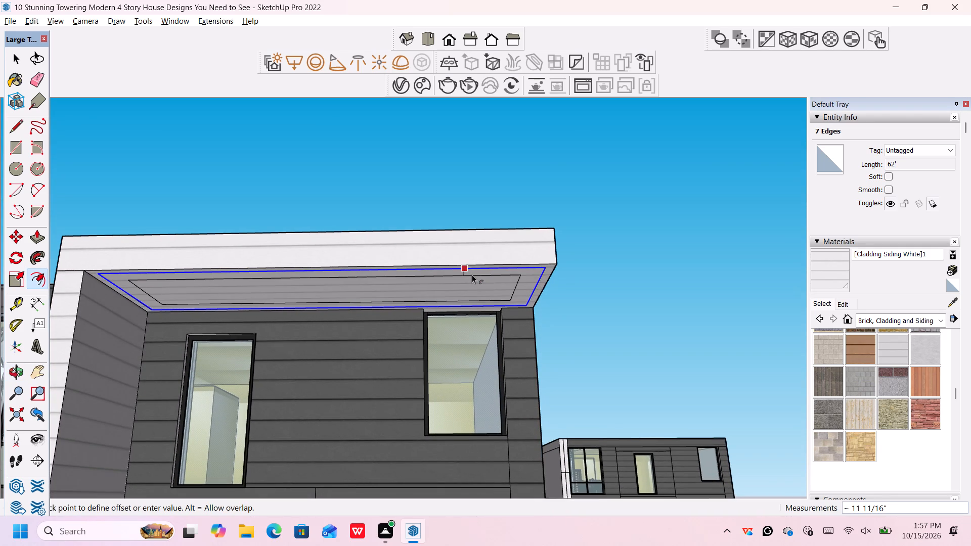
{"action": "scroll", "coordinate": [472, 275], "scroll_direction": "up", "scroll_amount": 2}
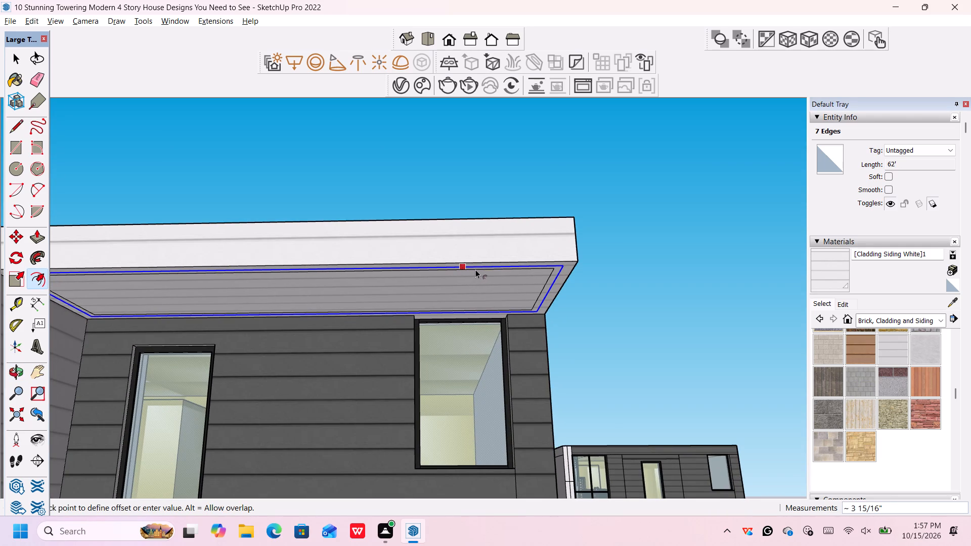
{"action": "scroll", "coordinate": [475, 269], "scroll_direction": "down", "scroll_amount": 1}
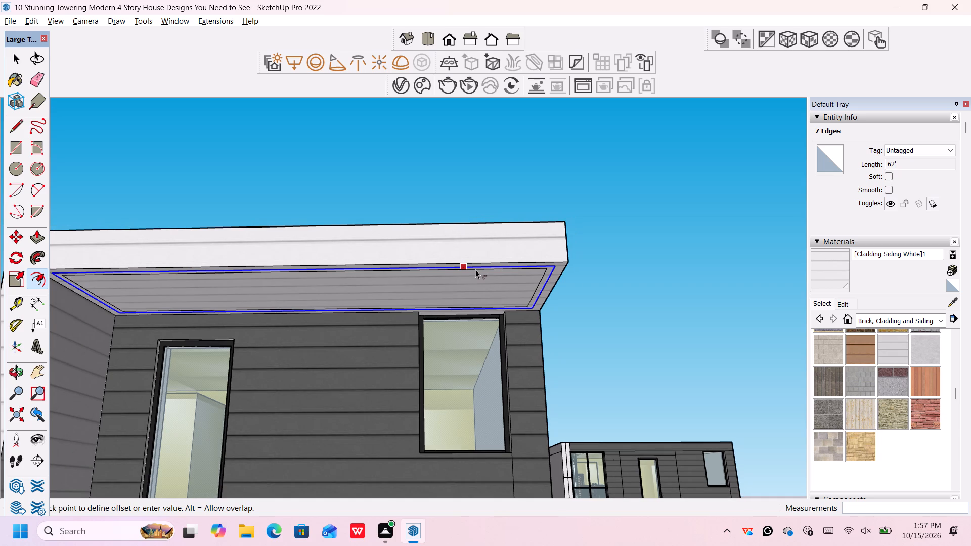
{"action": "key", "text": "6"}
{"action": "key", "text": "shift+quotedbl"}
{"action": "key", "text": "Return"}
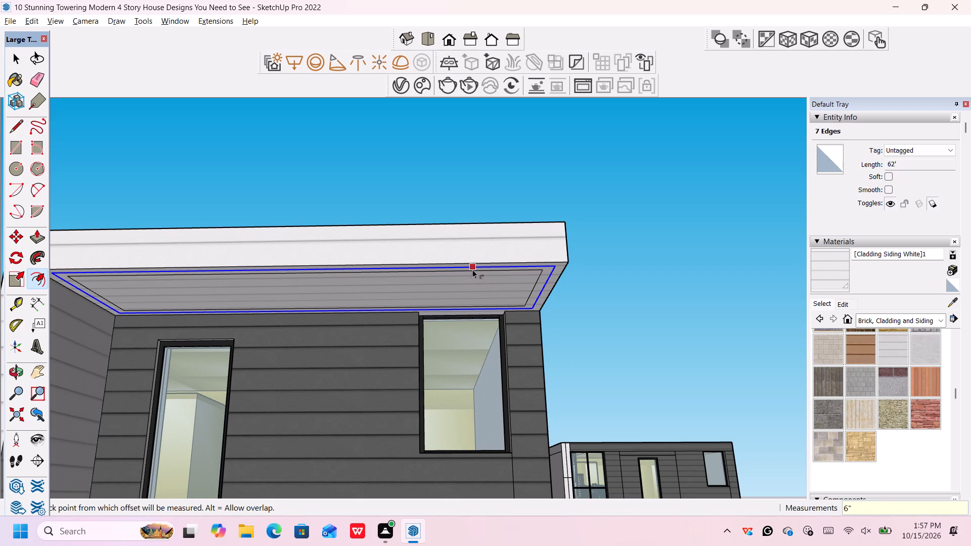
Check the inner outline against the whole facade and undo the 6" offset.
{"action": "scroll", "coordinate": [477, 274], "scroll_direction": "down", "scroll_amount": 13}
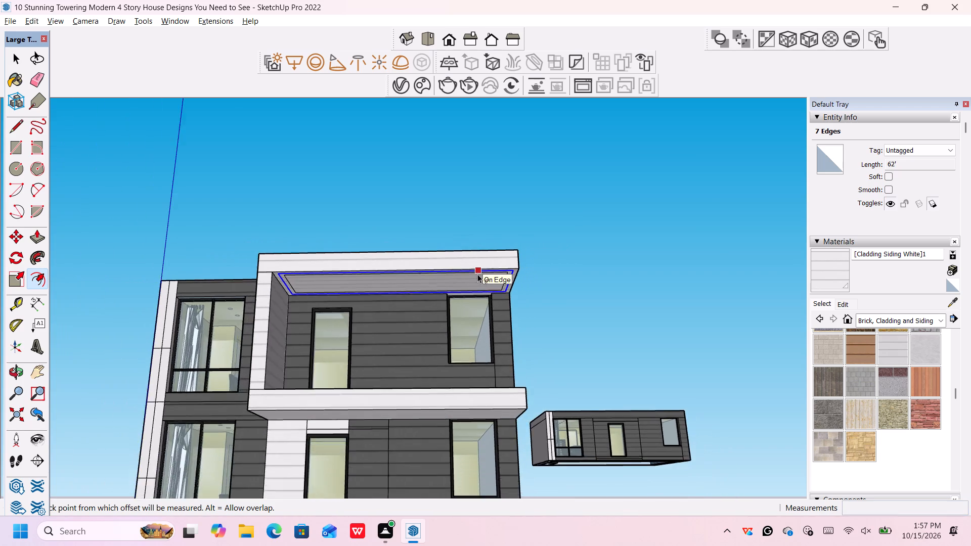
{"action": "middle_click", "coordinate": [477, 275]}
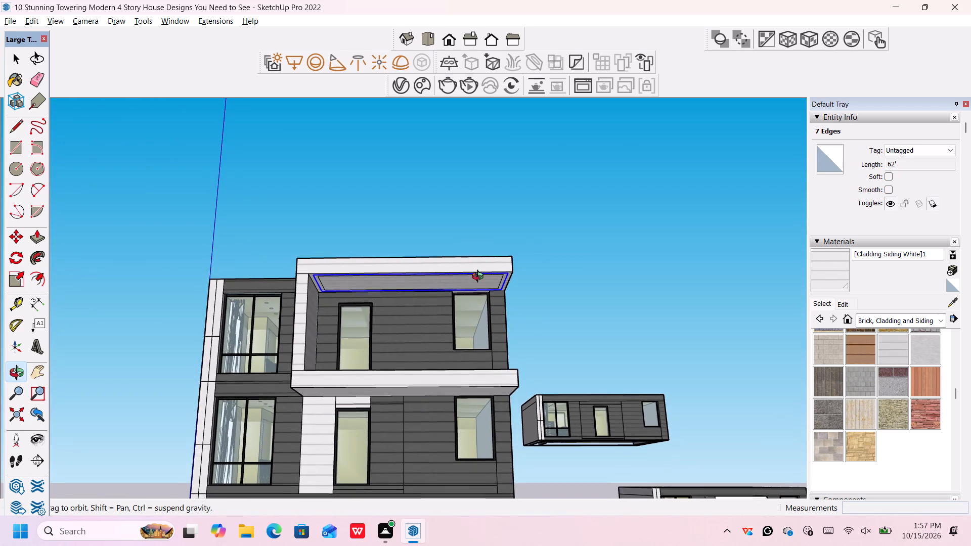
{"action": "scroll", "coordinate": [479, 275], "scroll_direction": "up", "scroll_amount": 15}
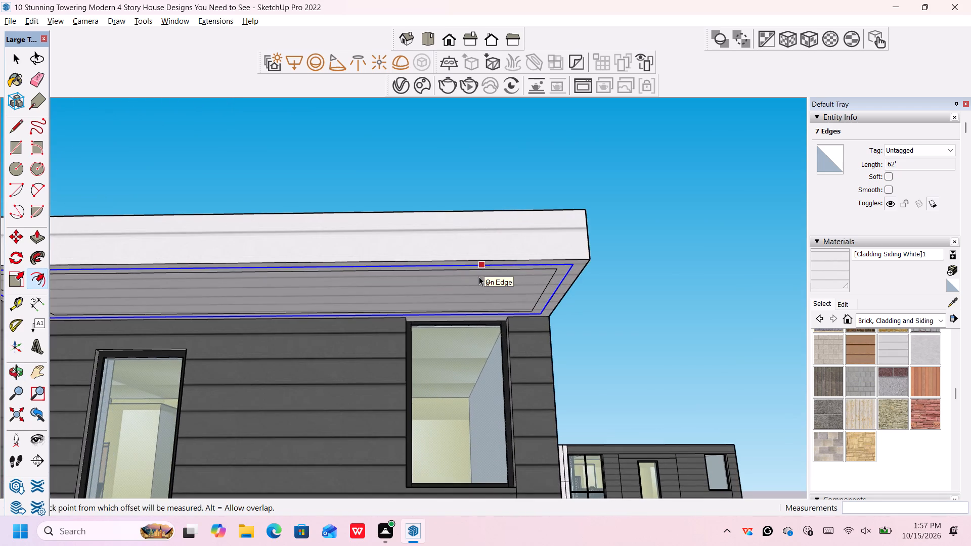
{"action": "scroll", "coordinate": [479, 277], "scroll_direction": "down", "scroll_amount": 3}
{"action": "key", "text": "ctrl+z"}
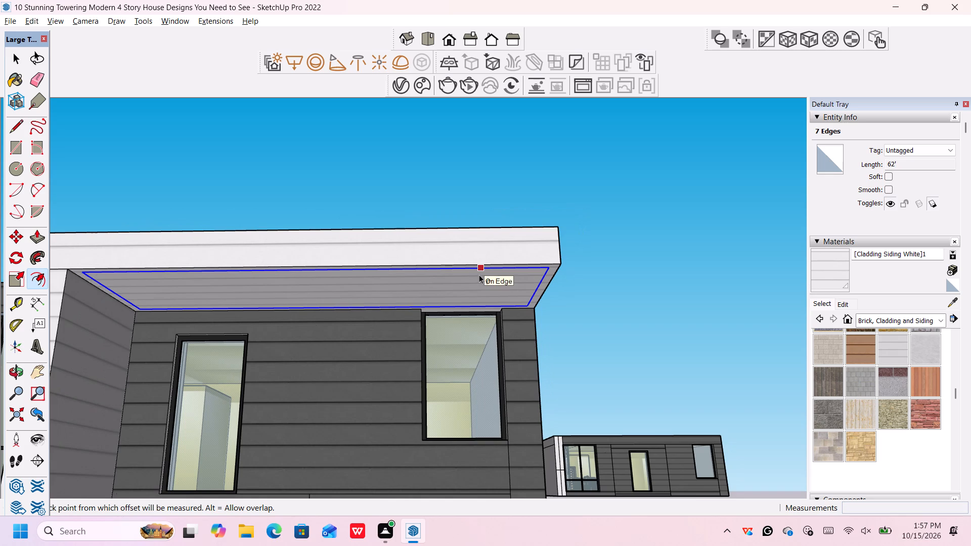
Offset the seven selected soffit outline edges inward by 4" and clear the selection.
{"action": "left_click", "coordinate": [476, 269]}
{"action": "type", "text": "4\""}
{"action": "key", "text": "Return"}
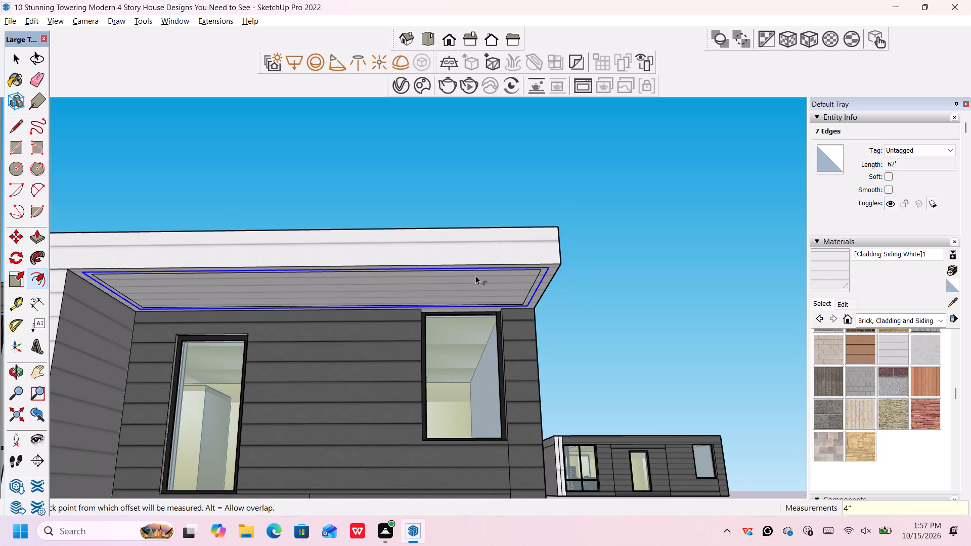
{"action": "scroll", "coordinate": [475, 276], "scroll_direction": "down", "scroll_amount": 1}
{"action": "scroll", "coordinate": [475, 276], "scroll_direction": "up", "scroll_amount": 1}
{"action": "scroll", "coordinate": [475, 276], "scroll_direction": "down", "scroll_amount": 1}
{"action": "middle_click_drag", "start_coordinate": [475, 276], "coordinate": [501, 286]}
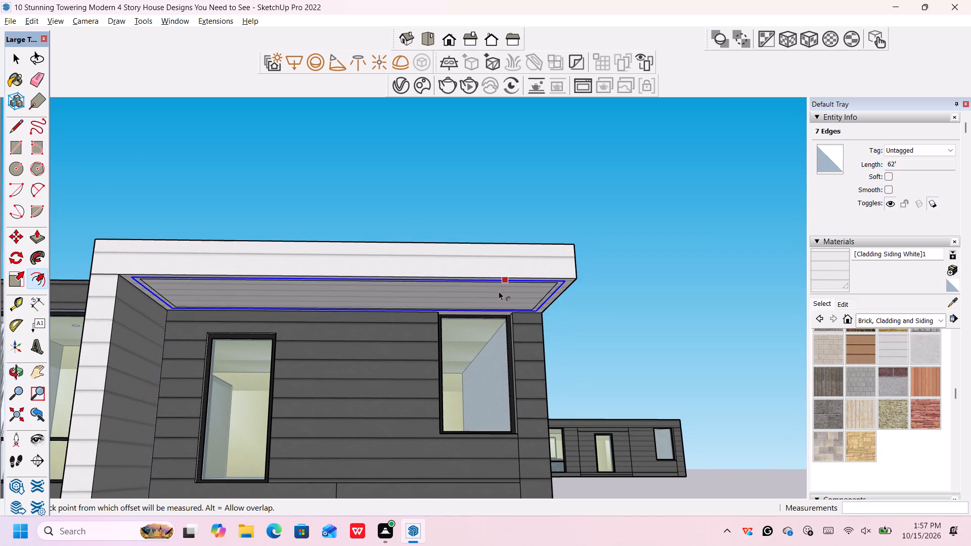
{"action": "scroll", "coordinate": [499, 292], "scroll_direction": "up", "scroll_amount": 3}
{"action": "key", "text": "space"}
{"action": "scroll", "coordinate": [497, 291], "scroll_direction": "down", "scroll_amount": 6}
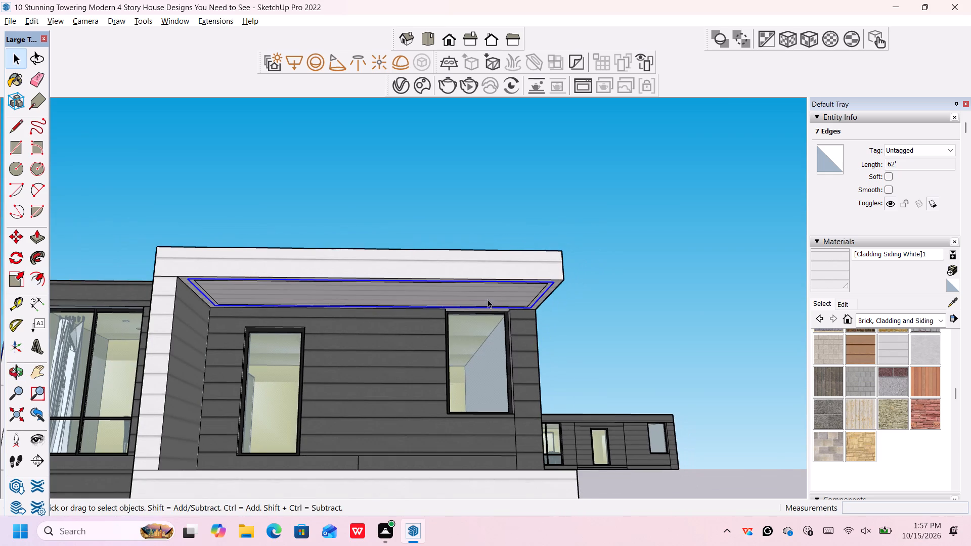
{"action": "left_click", "coordinate": [589, 269]}
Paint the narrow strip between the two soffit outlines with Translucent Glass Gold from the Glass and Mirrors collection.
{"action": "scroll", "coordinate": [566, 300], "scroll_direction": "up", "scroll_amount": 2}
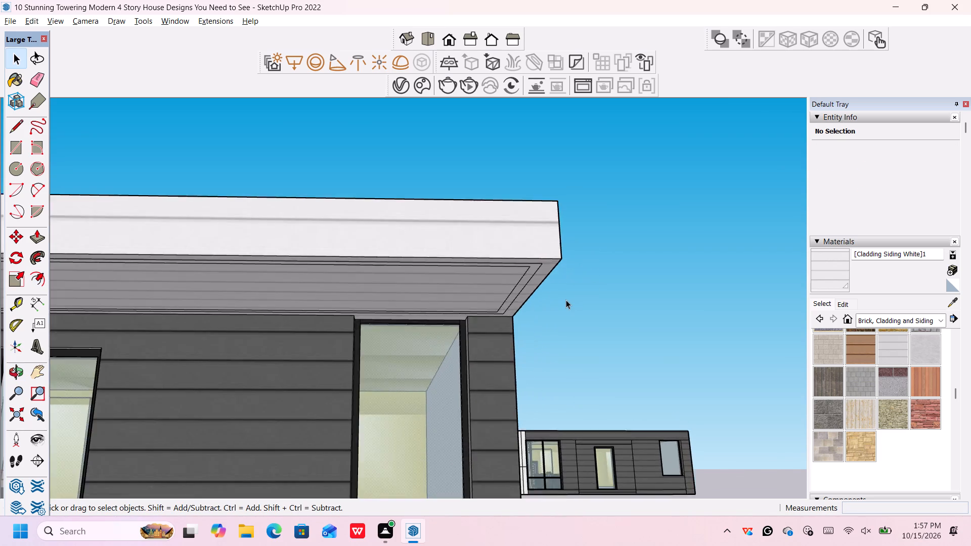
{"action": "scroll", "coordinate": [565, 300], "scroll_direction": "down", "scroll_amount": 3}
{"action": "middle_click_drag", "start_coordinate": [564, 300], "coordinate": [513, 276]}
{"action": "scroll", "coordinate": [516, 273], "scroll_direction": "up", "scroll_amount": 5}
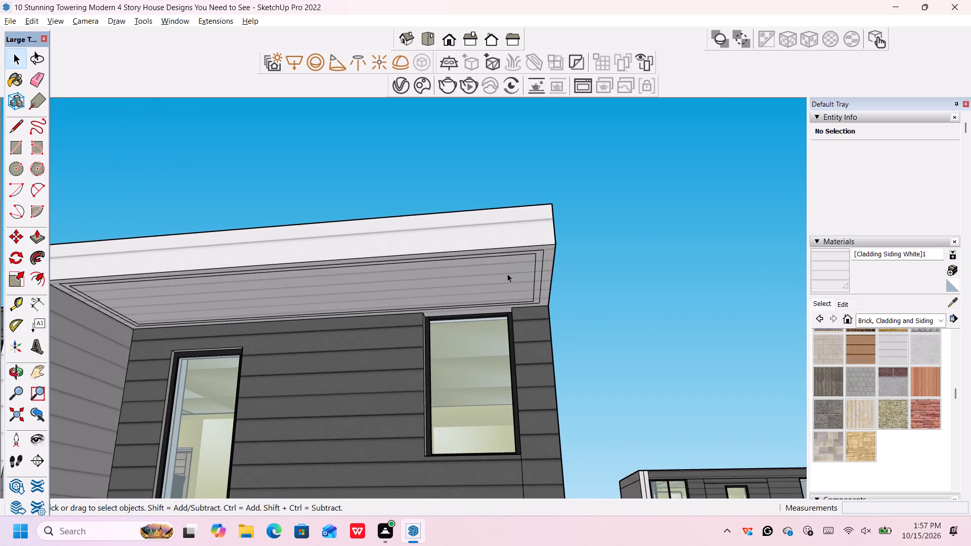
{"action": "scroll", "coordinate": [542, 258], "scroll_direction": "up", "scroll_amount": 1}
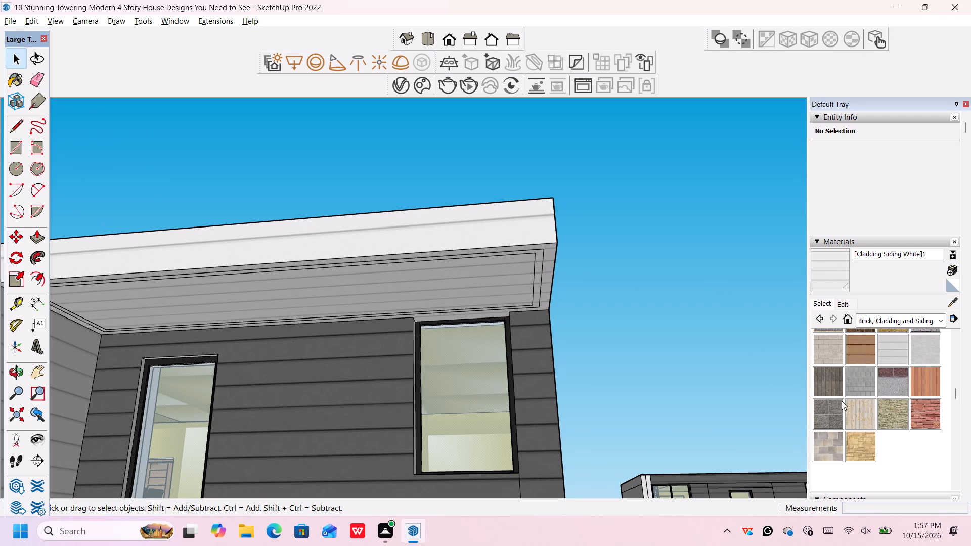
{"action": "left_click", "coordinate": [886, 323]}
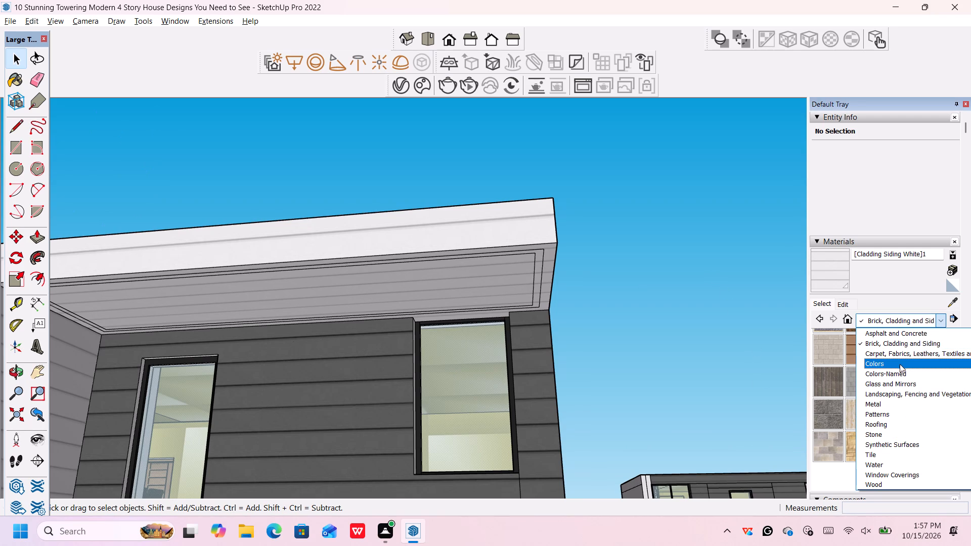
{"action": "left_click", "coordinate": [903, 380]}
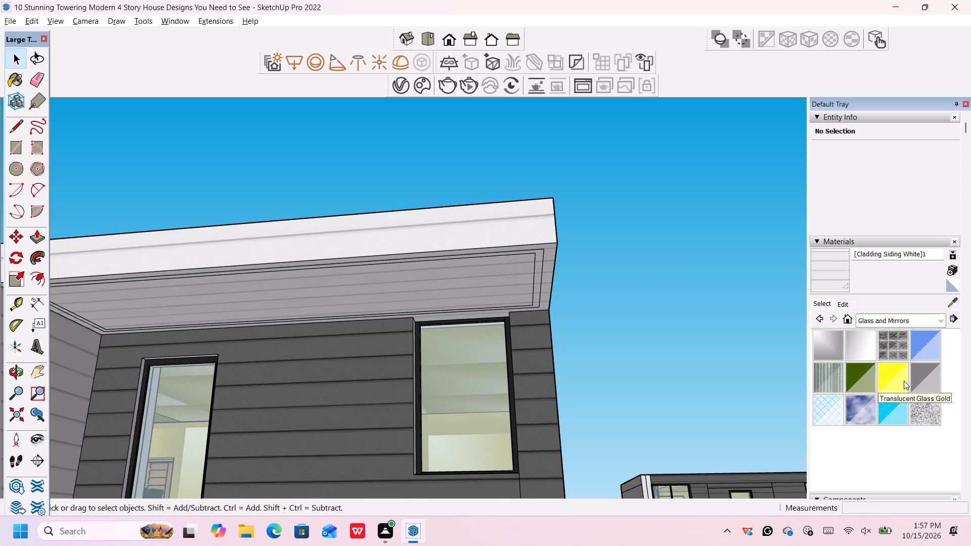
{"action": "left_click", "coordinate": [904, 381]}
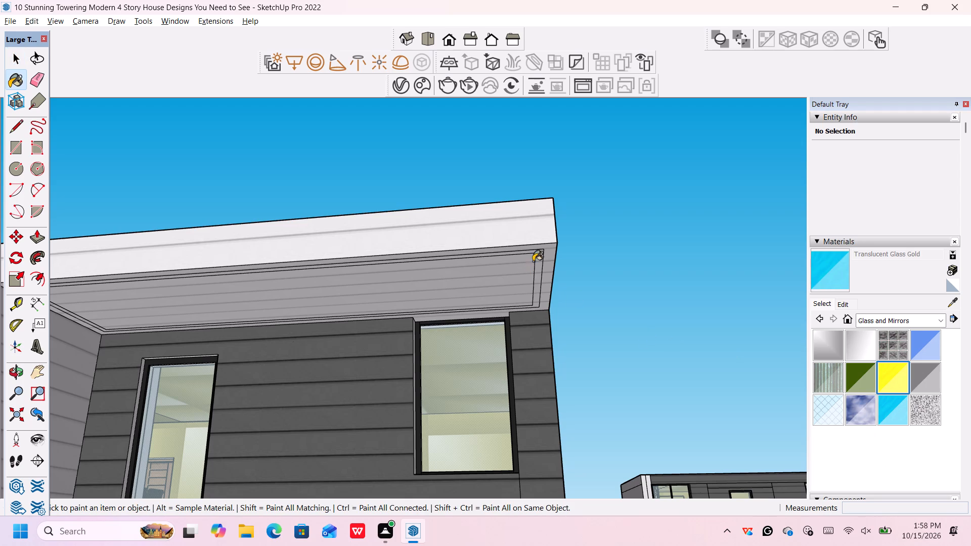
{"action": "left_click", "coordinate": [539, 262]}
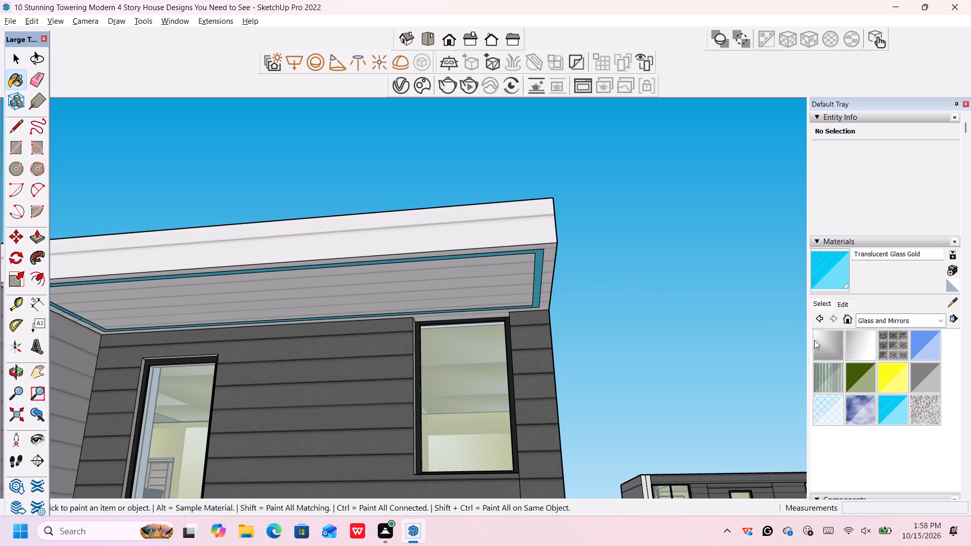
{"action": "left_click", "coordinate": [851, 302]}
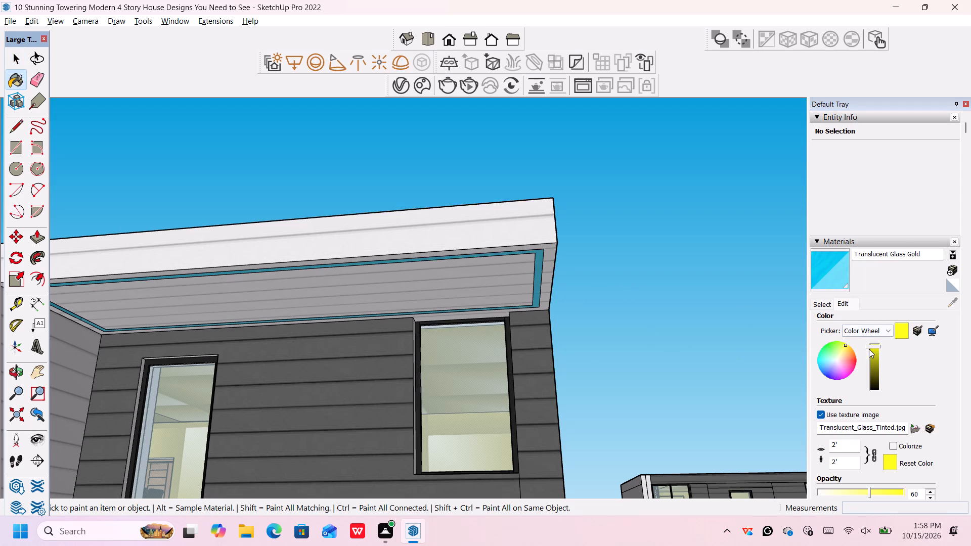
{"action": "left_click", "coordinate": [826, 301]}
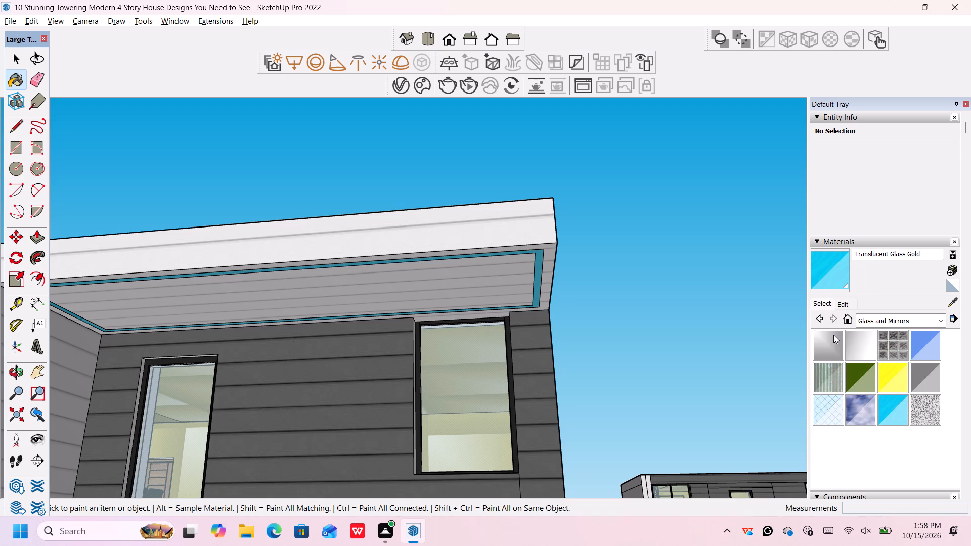
Paint the narrow strip between the two soffit outlines with the Mirror 02 material.
{"action": "left_click", "coordinate": [852, 346]}
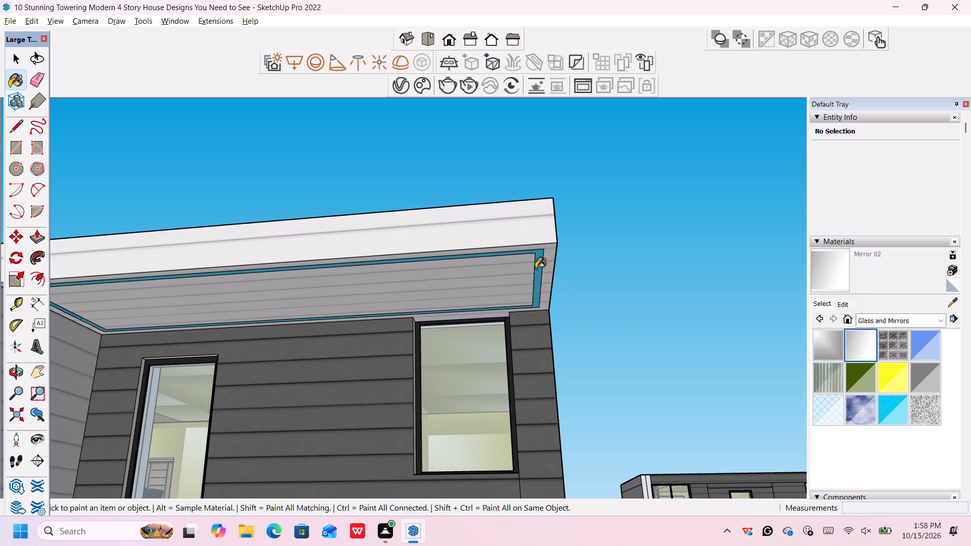
{"action": "left_click", "coordinate": [536, 268]}
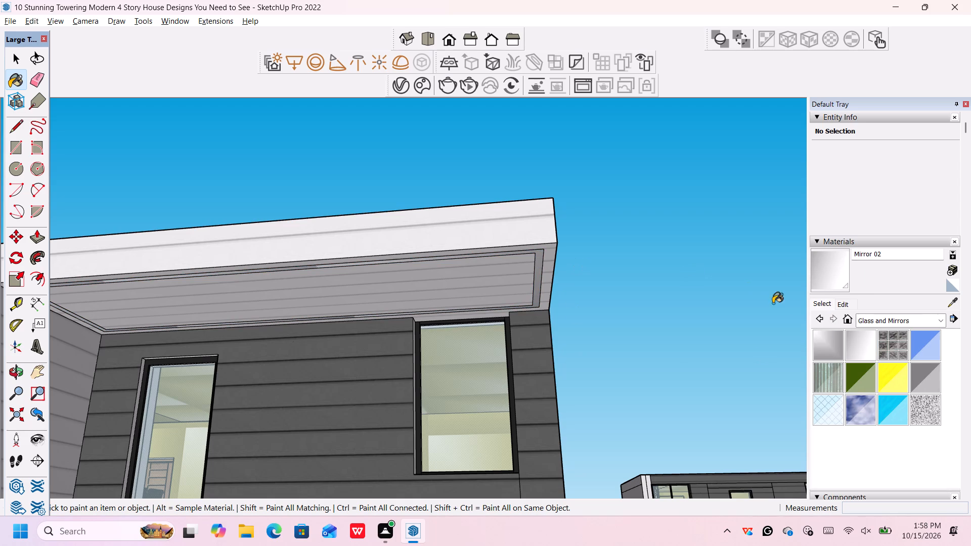
Tint the Mirror 02 material a yellow-green shade, trying several hues on the colour wheel.
{"action": "left_click", "coordinate": [850, 305]}
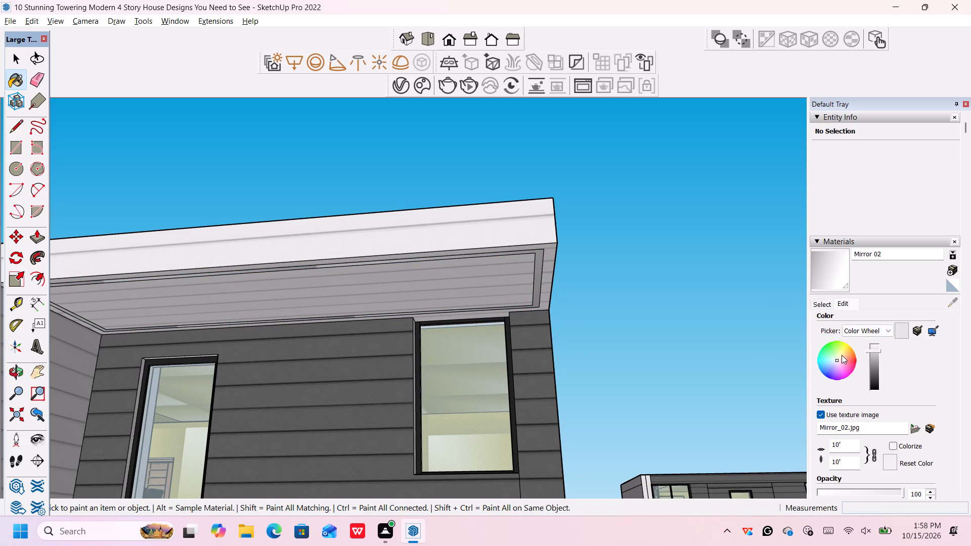
{"action": "left_click", "coordinate": [838, 352]}
{"action": "left_click", "coordinate": [842, 354]}
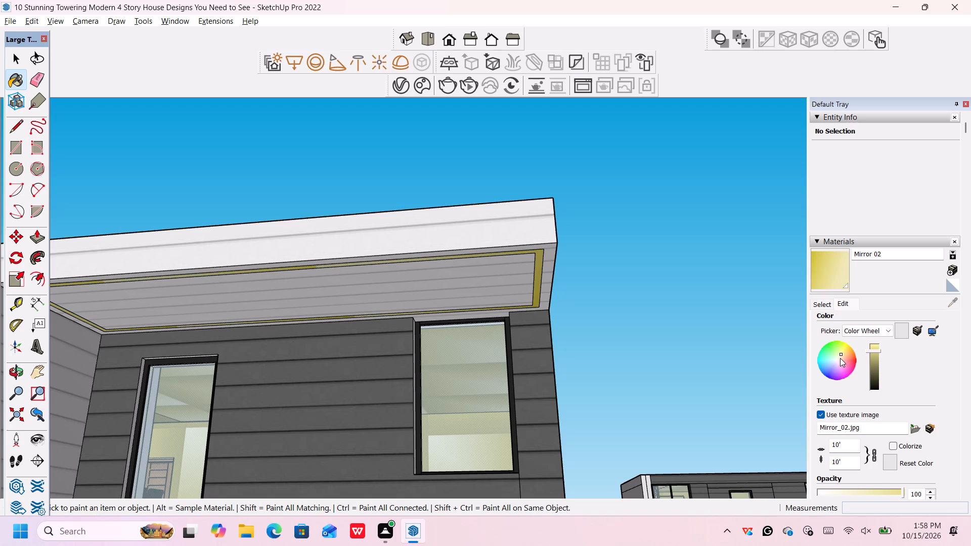
{"action": "left_click", "coordinate": [840, 358]}
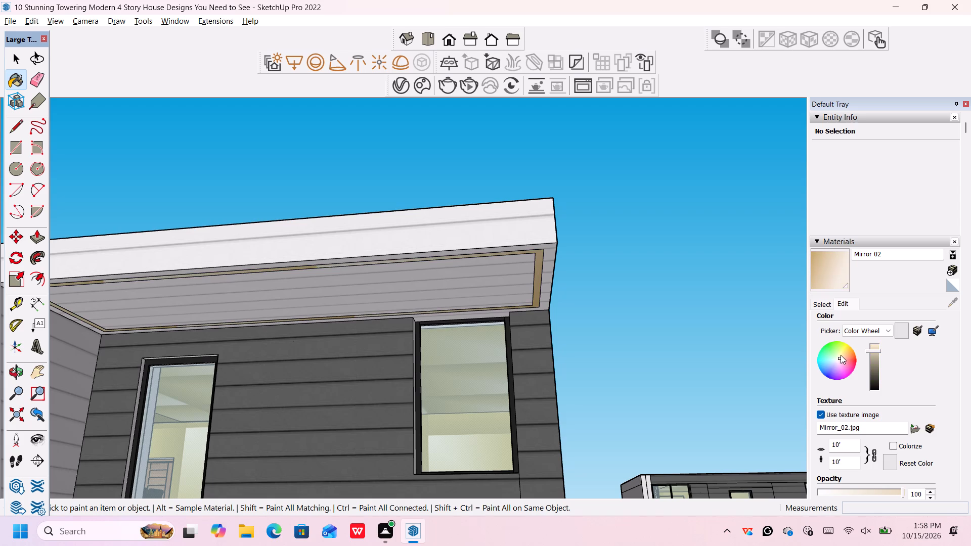
{"action": "left_click", "coordinate": [840, 353]}
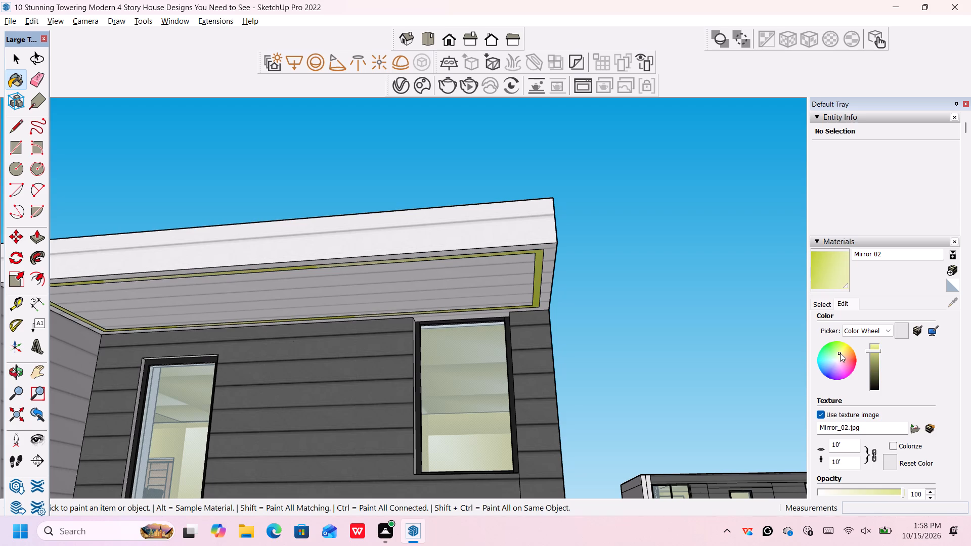
{"action": "scroll", "coordinate": [840, 353], "scroll_direction": "up", "scroll_amount": 1}
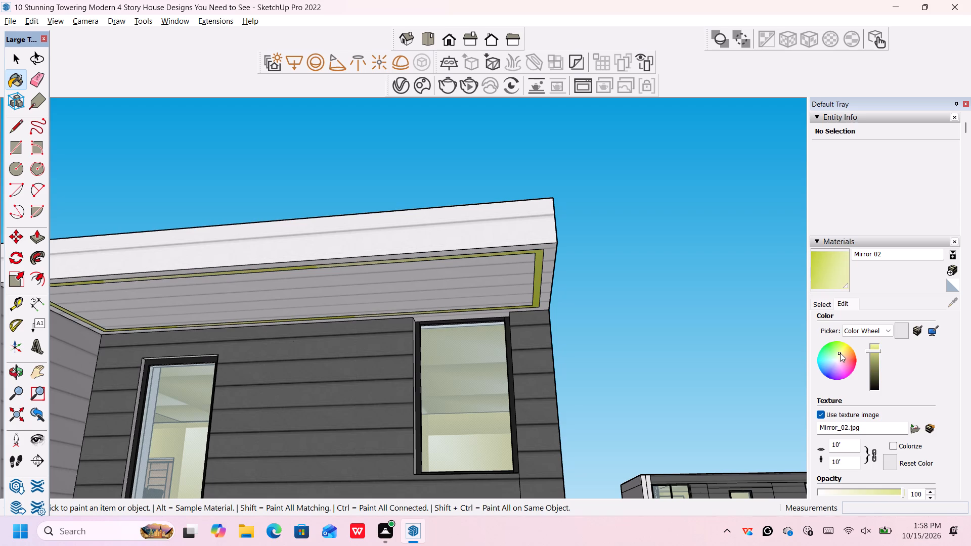
{"action": "left_click", "coordinate": [841, 348]}
{"action": "left_click", "coordinate": [838, 354]}
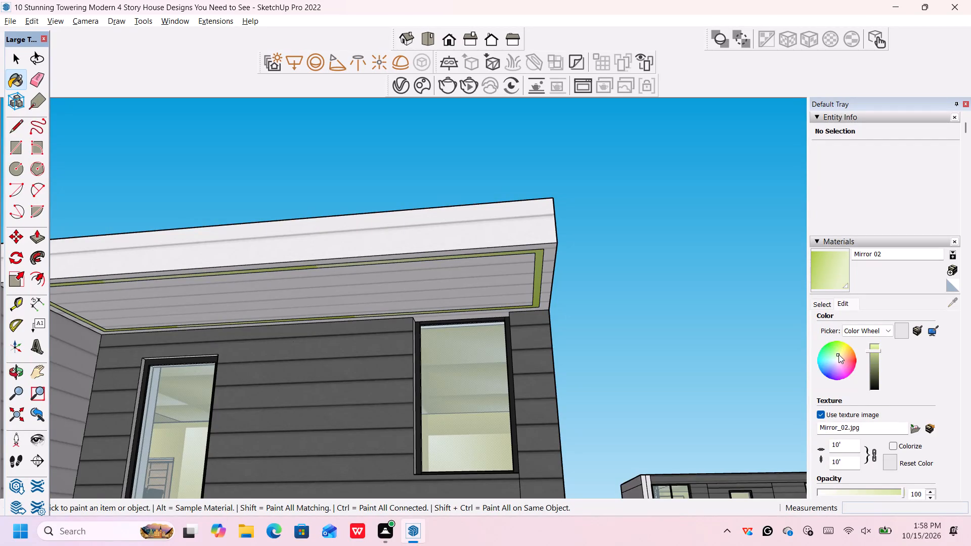
{"action": "left_click", "coordinate": [841, 355]}
{"action": "left_click", "coordinate": [841, 352]}
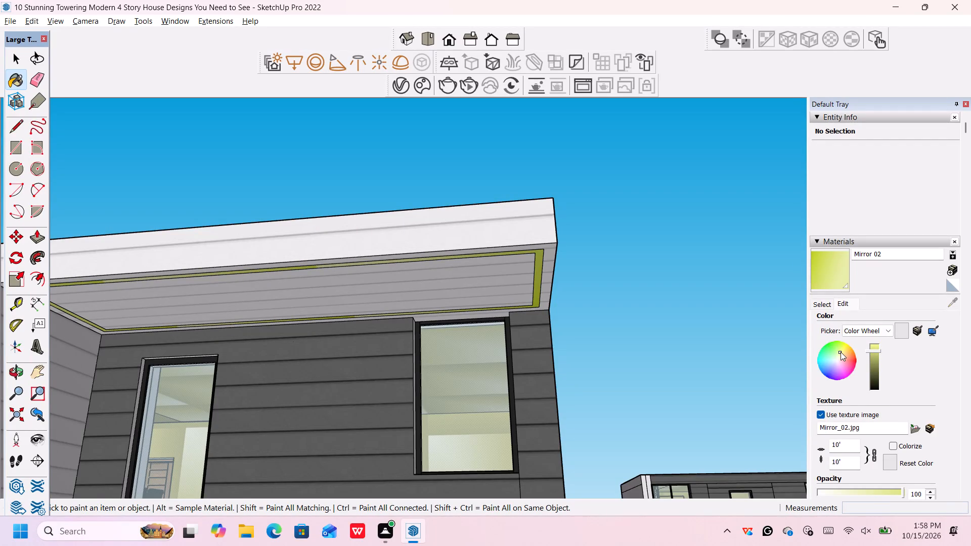
Reduce the Mirror 02 material's opacity to 68.
{"action": "scroll", "coordinate": [841, 350], "scroll_direction": "down", "scroll_amount": 5}
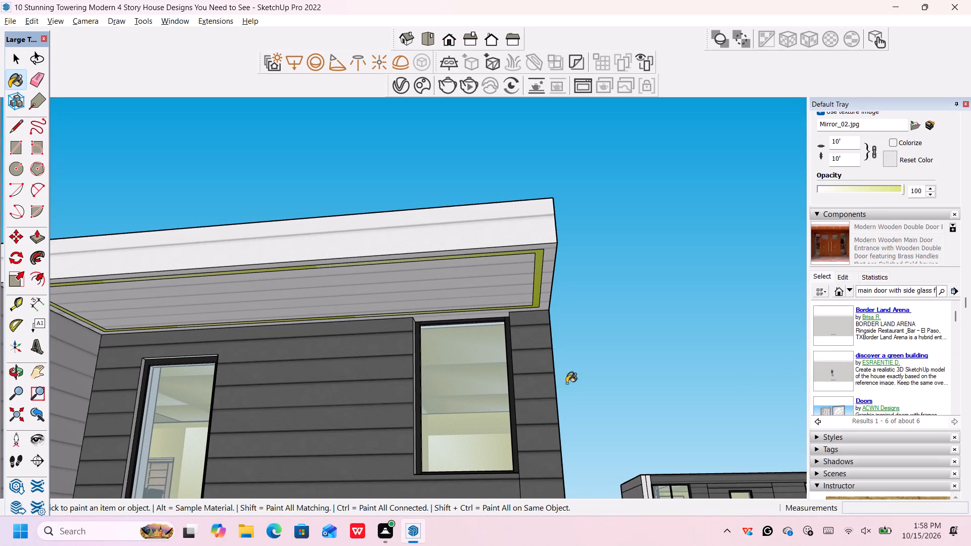
{"action": "scroll", "coordinate": [416, 379], "scroll_direction": "down", "scroll_amount": 3}
{"action": "middle_click_drag", "start_coordinate": [442, 359], "coordinate": [455, 360]}
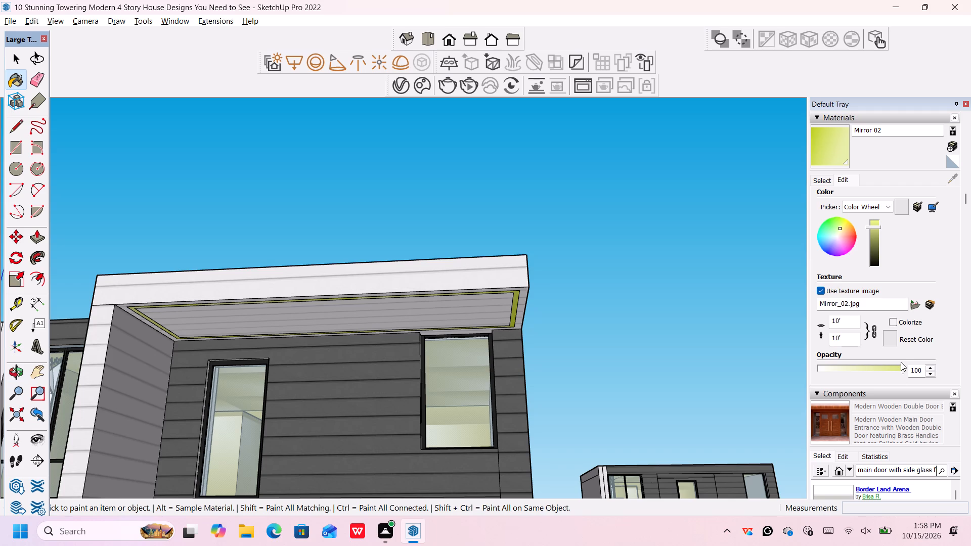
{"action": "left_click_drag", "start_coordinate": [901, 367], "coordinate": [878, 367]}
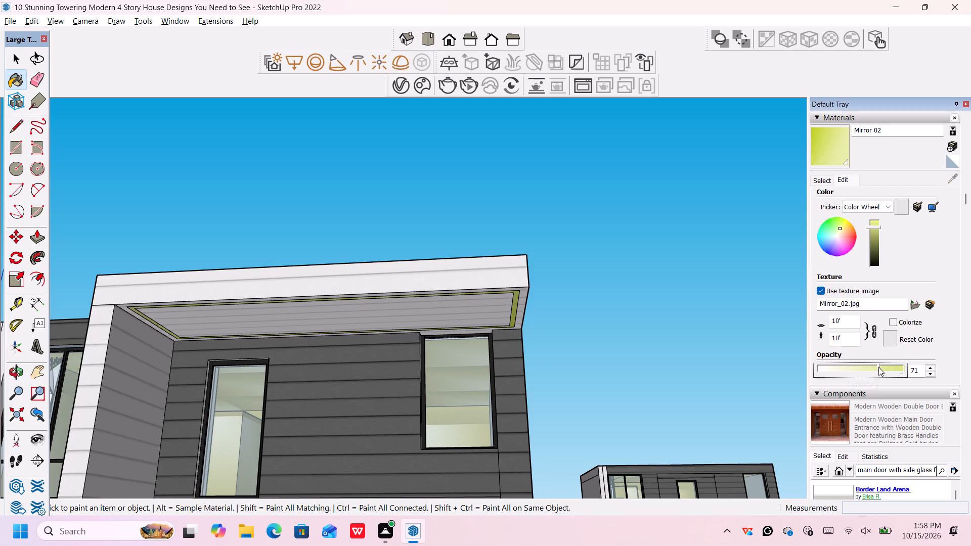
{"action": "left_click_drag", "start_coordinate": [878, 367], "coordinate": [876, 368]}
Adjust the Mirror 02 material to a soft yellow tint at maximum brightness.
{"action": "left_click", "coordinate": [839, 232]}
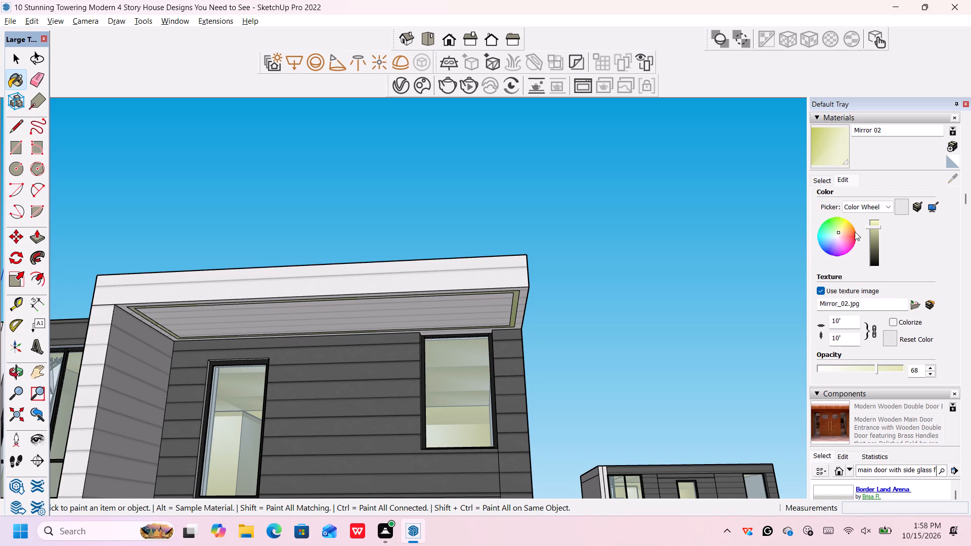
{"action": "left_click_drag", "start_coordinate": [876, 227], "coordinate": [878, 224]}
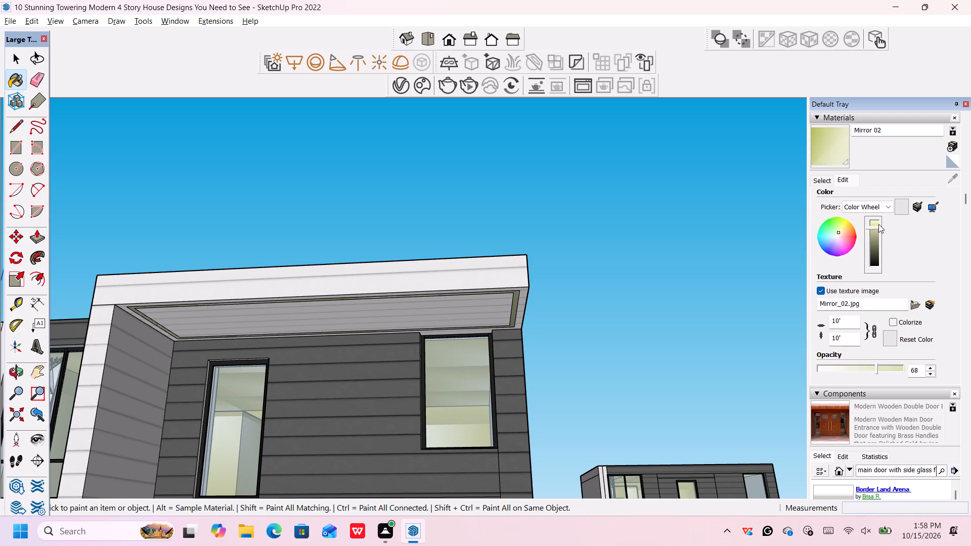
{"action": "left_click_drag", "start_coordinate": [878, 224], "coordinate": [881, 215]}
{"action": "scroll", "coordinate": [863, 235], "scroll_direction": "up", "scroll_amount": 1}
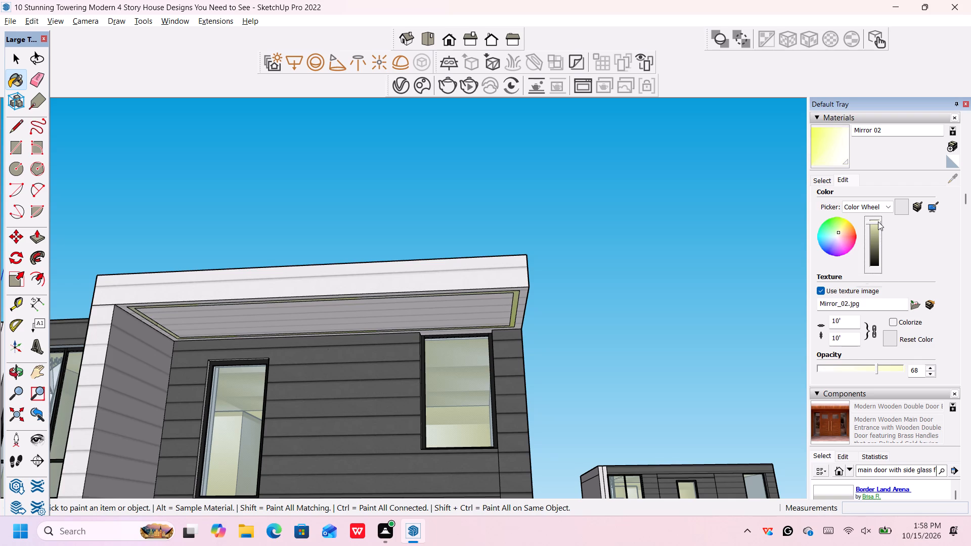
{"action": "left_click_drag", "start_coordinate": [877, 222], "coordinate": [875, 211]}
{"action": "left_click", "coordinate": [841, 227]}
{"action": "left_click", "coordinate": [841, 231]}
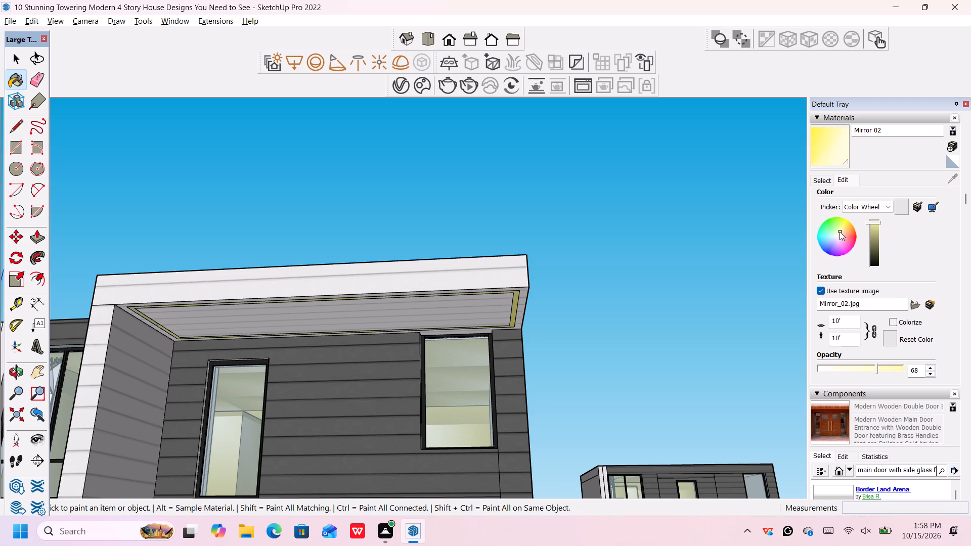
{"action": "left_click", "coordinate": [840, 236]}
{"action": "left_click", "coordinate": [840, 230]}
Push the large inner panel of the roof overhang's soffit up into the overhang by 6".
{"action": "key", "text": "space"}
{"action": "key", "text": "p"}
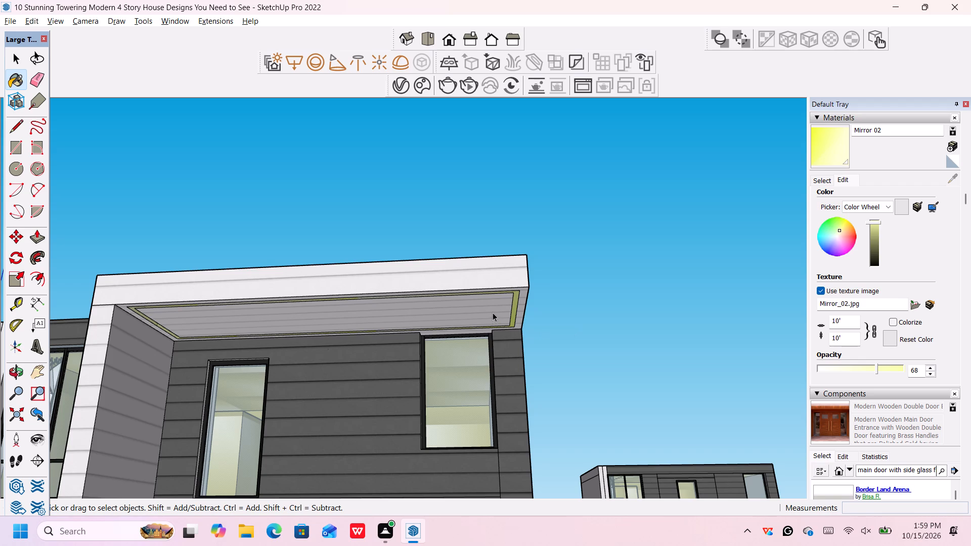
{"action": "left_click", "coordinate": [494, 310]}
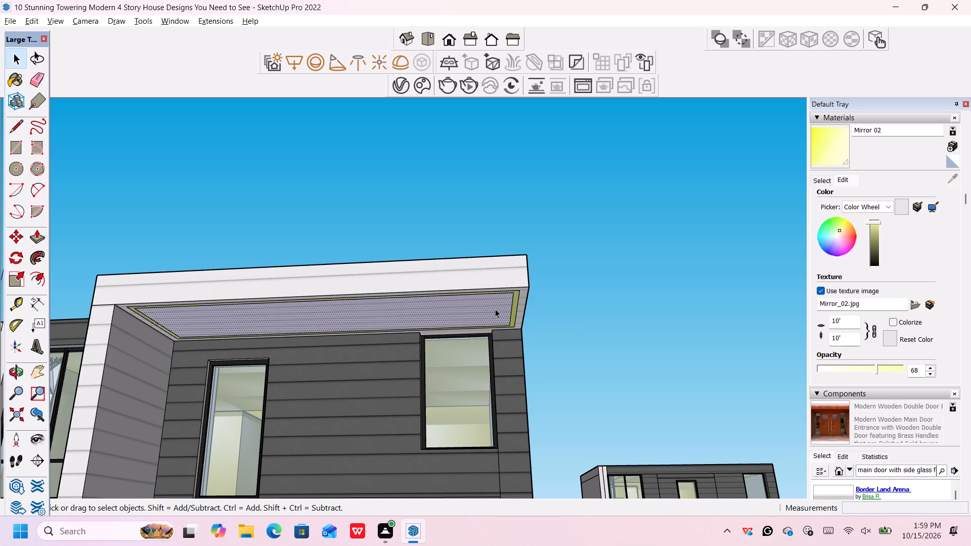
{"action": "key", "text": "p"}
{"action": "left_click", "coordinate": [496, 310]}
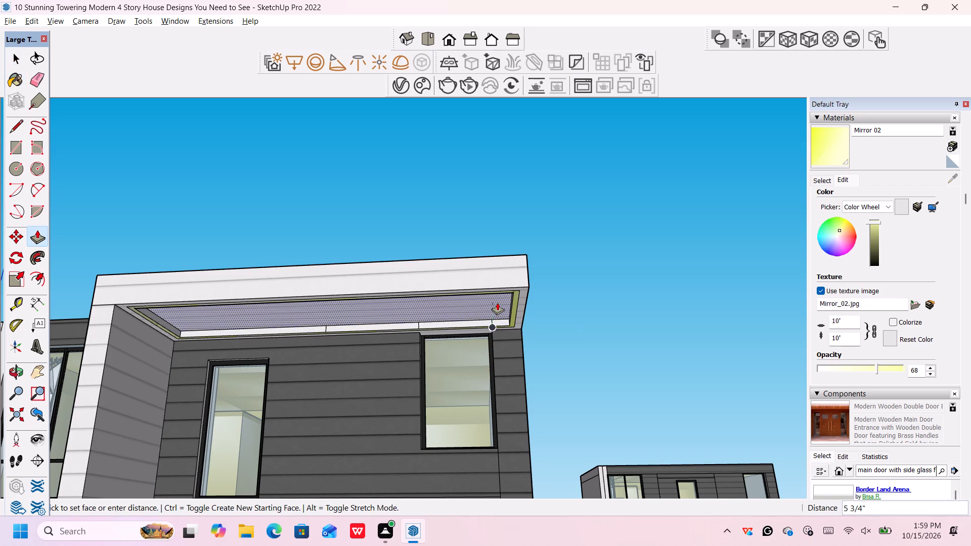
{"action": "scroll", "coordinate": [497, 303], "scroll_direction": "up", "scroll_amount": 2}
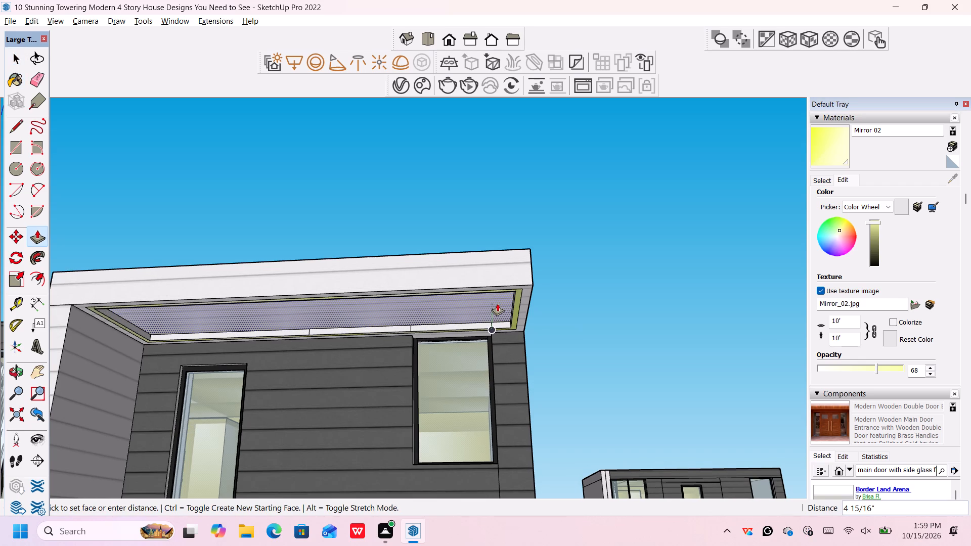
{"action": "scroll", "coordinate": [496, 306], "scroll_direction": "down", "scroll_amount": 2}
{"action": "scroll", "coordinate": [496, 306], "scroll_direction": "up", "scroll_amount": 1}
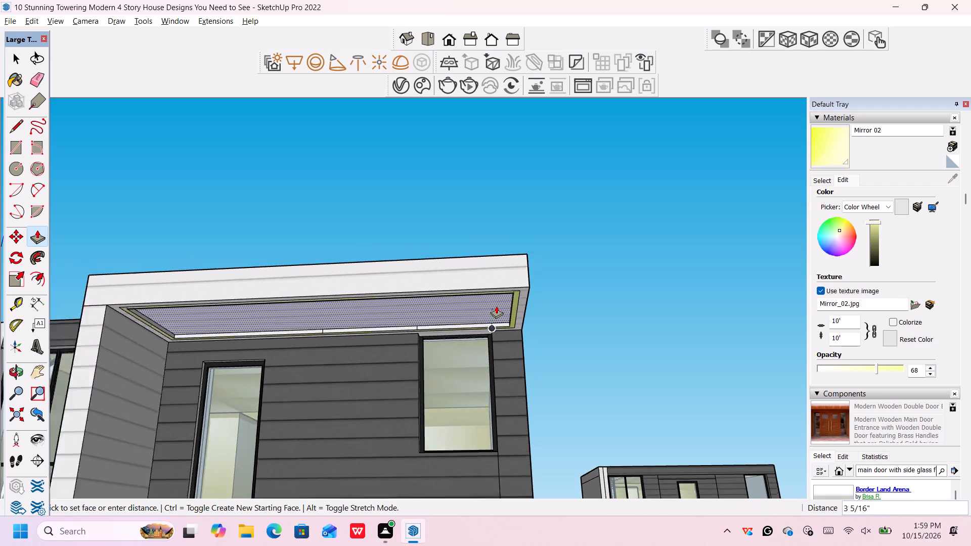
{"action": "scroll", "coordinate": [496, 306], "scroll_direction": "up", "scroll_amount": 6}
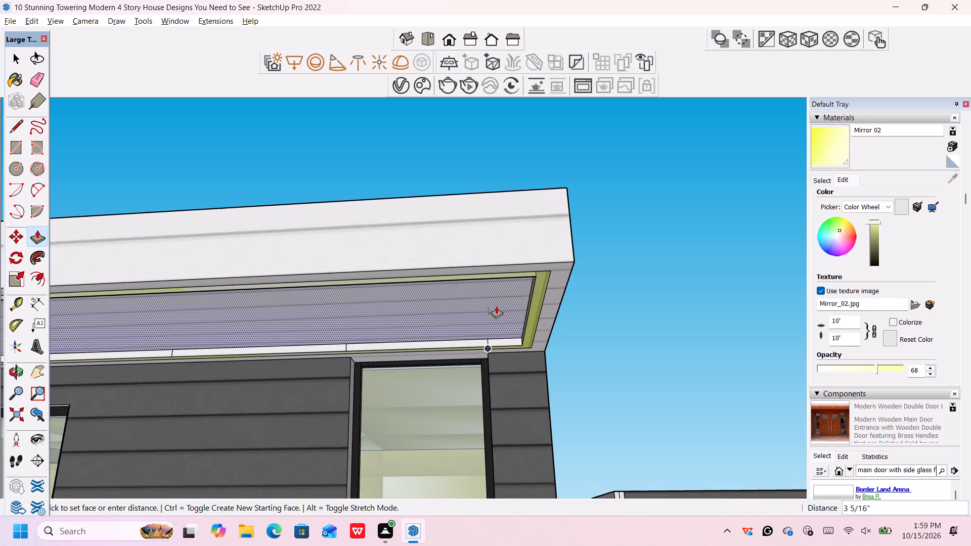
{"action": "type", "text": "6\""}
{"action": "key", "text": "Return"}
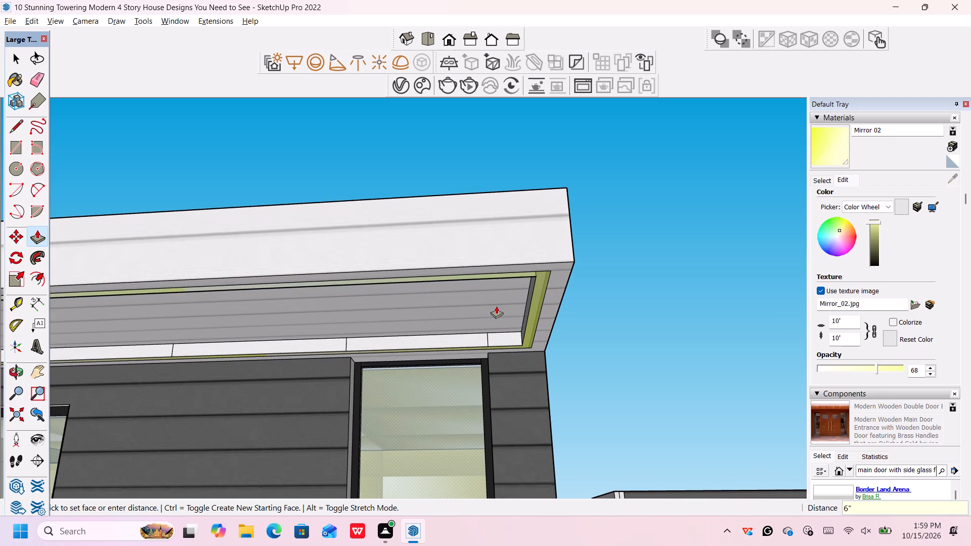
Push the yellow light strip around the roof overhang's soffit panel up into the overhang by 4".
{"action": "left_click", "coordinate": [538, 309]}
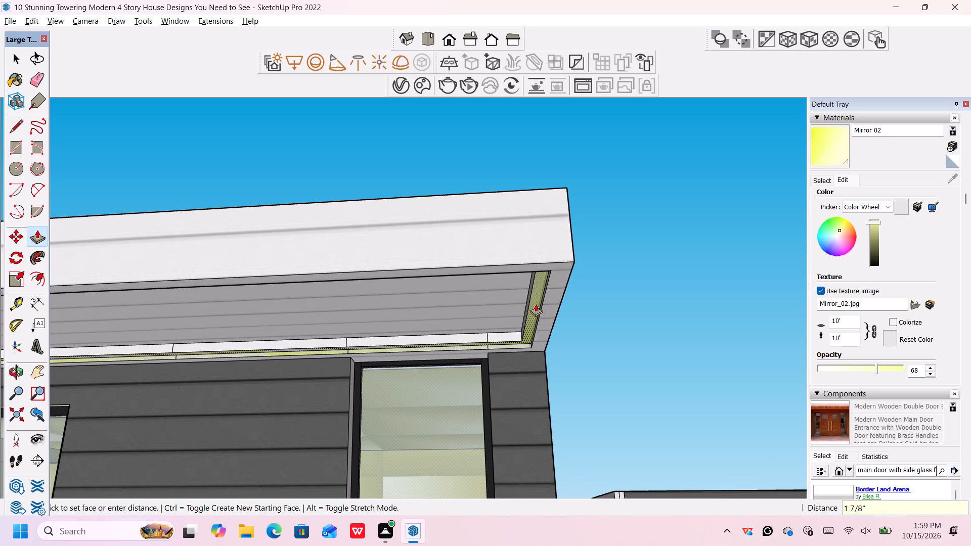
{"action": "key", "text": "4"}
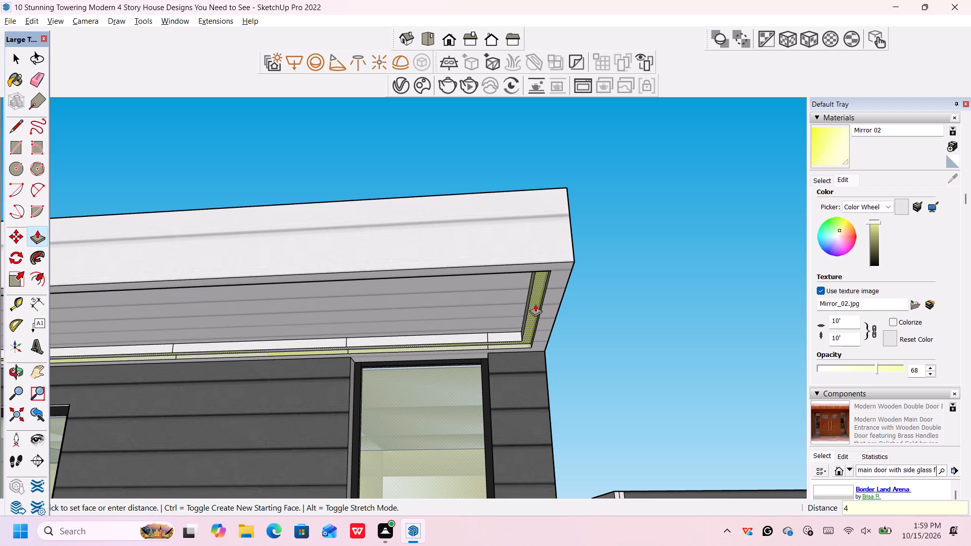
{"action": "key", "text": "shift+quotedbl"}
{"action": "key", "text": "Return"}
Examine the recessed soffit and light strip from below and in the context of the whole front facade.
{"action": "scroll", "coordinate": [535, 304], "scroll_direction": "down", "scroll_amount": 14}
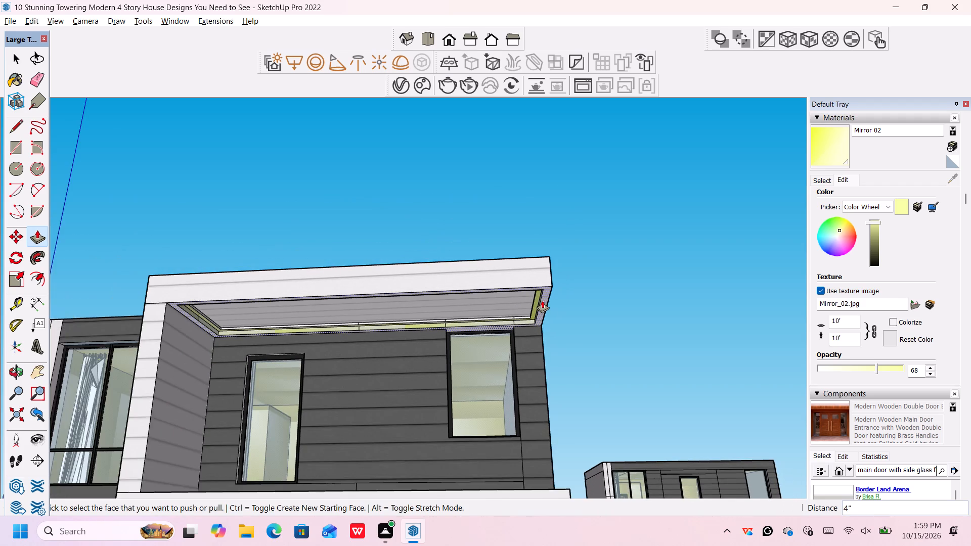
{"action": "middle_click_drag", "start_coordinate": [577, 320], "coordinate": [583, 258]}
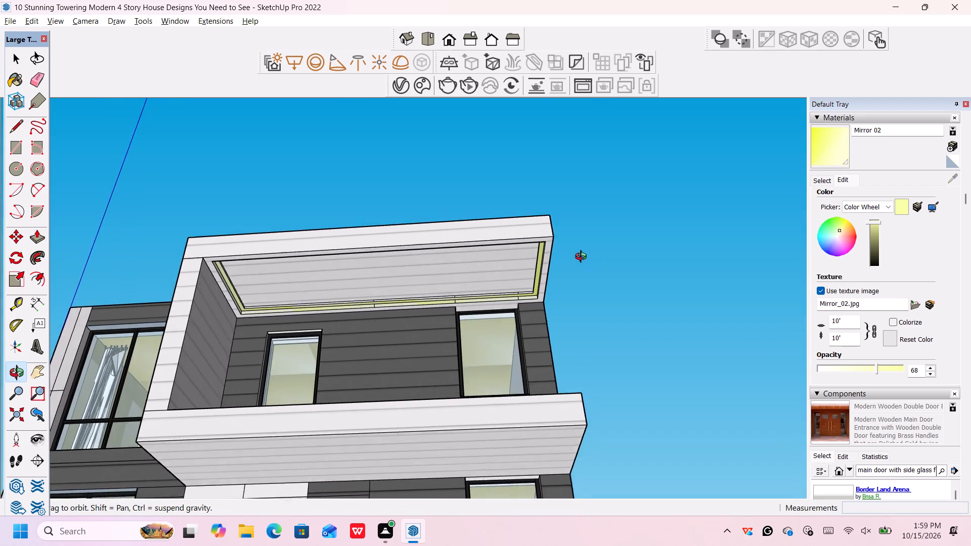
{"action": "middle_click_drag", "start_coordinate": [583, 258], "coordinate": [578, 344]}
{"action": "scroll", "coordinate": [578, 344], "scroll_direction": "down", "scroll_amount": 8}
{"action": "middle_click_drag", "start_coordinate": [575, 326], "coordinate": [557, 337]}
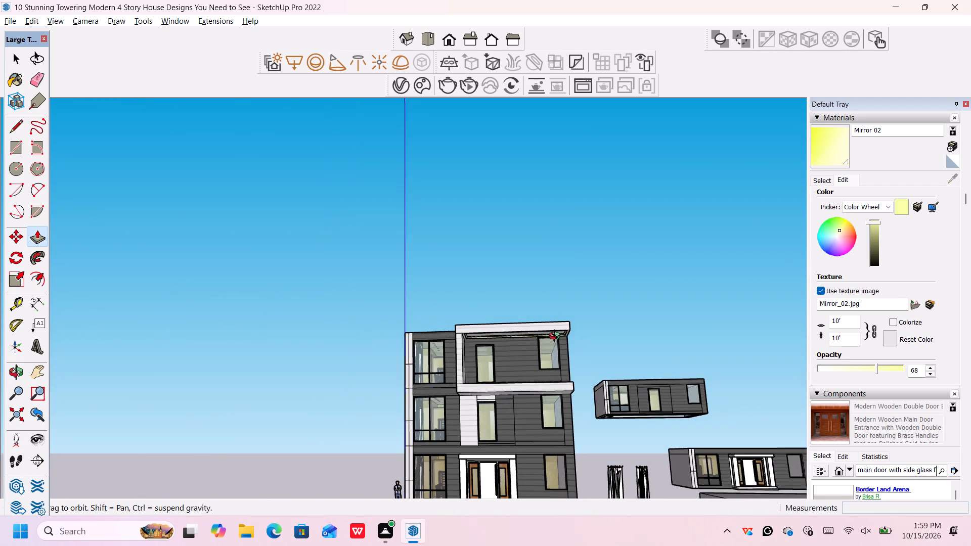
{"action": "middle_click_drag", "start_coordinate": [557, 337], "coordinate": [555, 384]}
{"action": "scroll", "coordinate": [543, 409], "scroll_direction": "down", "scroll_amount": 3}
{"action": "scroll", "coordinate": [536, 425], "scroll_direction": "up", "scroll_amount": 5}
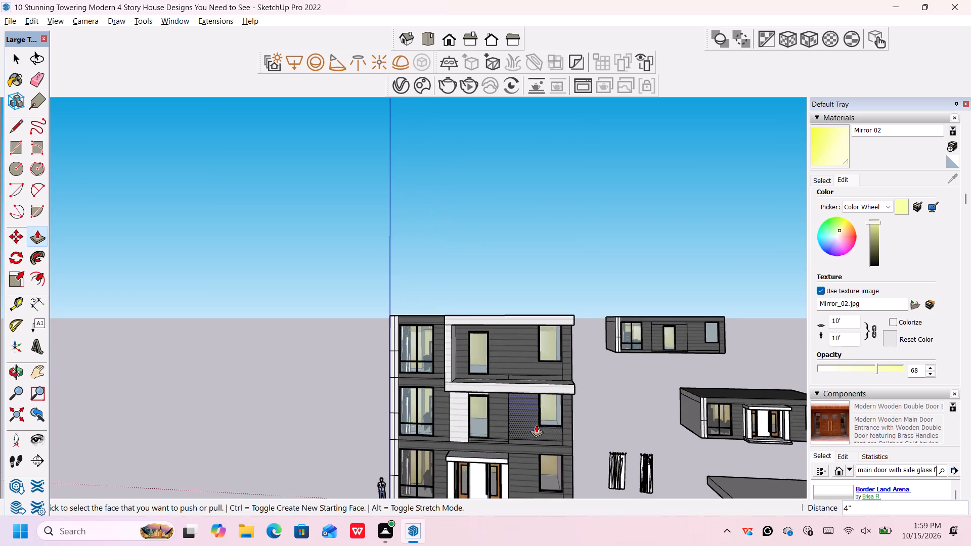
Pull the large inner panel of the roof overhang's soffit back down by 5".
{"action": "middle_click_drag", "start_coordinate": [529, 433], "coordinate": [531, 340]}
{"action": "scroll", "coordinate": [532, 333], "scroll_direction": "up", "scroll_amount": 6}
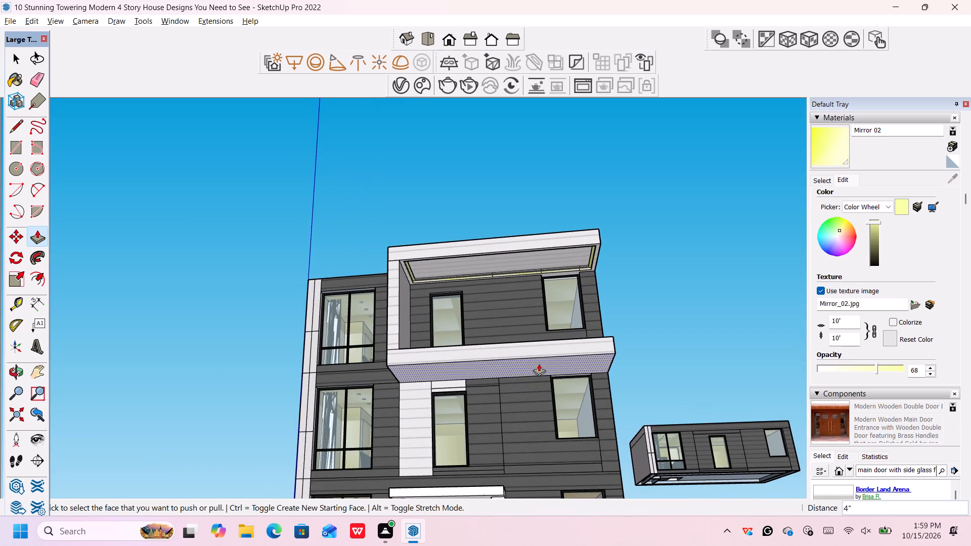
{"action": "middle_click_drag", "start_coordinate": [539, 363], "coordinate": [531, 342]}
{"action": "scroll", "coordinate": [535, 355], "scroll_direction": "down", "scroll_amount": 1}
{"action": "scroll", "coordinate": [532, 323], "scroll_direction": "up", "scroll_amount": 3}
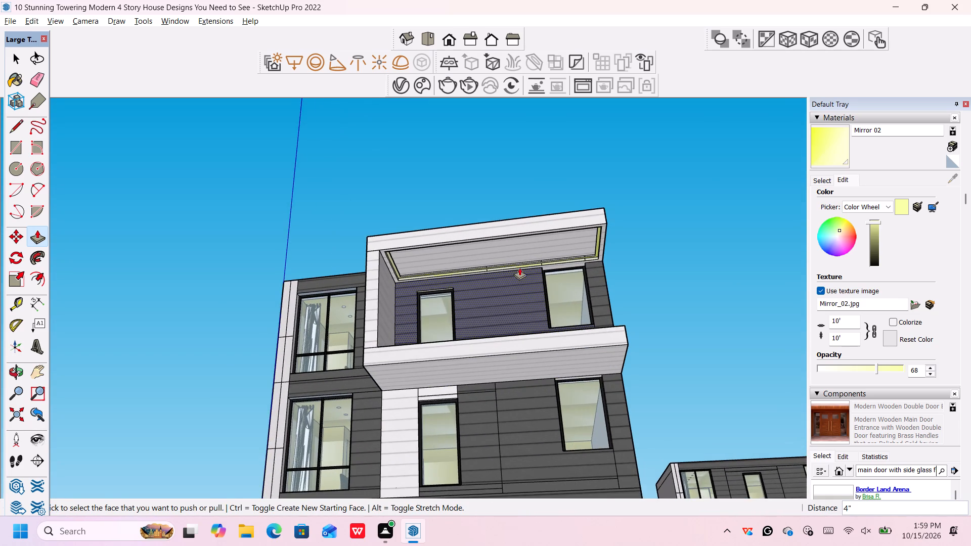
{"action": "scroll", "coordinate": [518, 262], "scroll_direction": "up", "scroll_amount": 1}
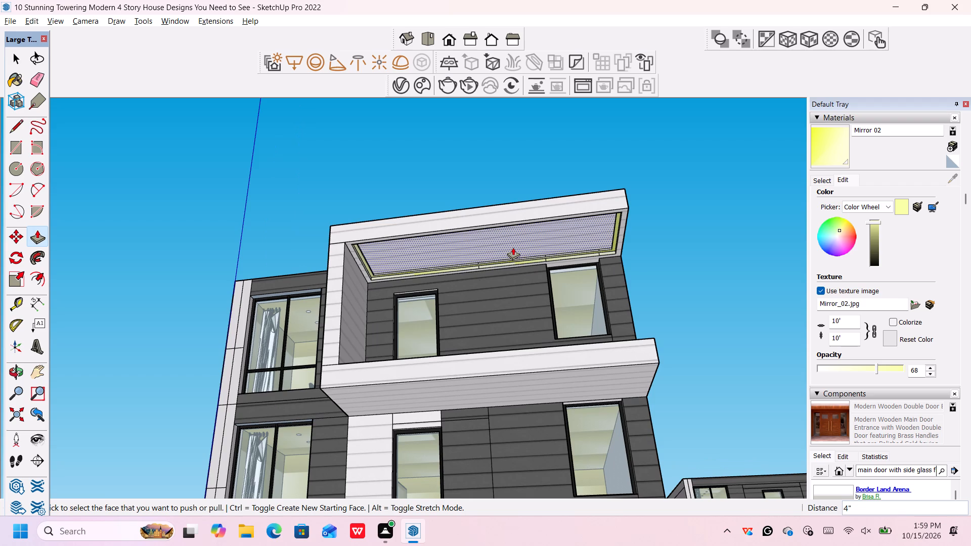
{"action": "left_click", "coordinate": [515, 241]}
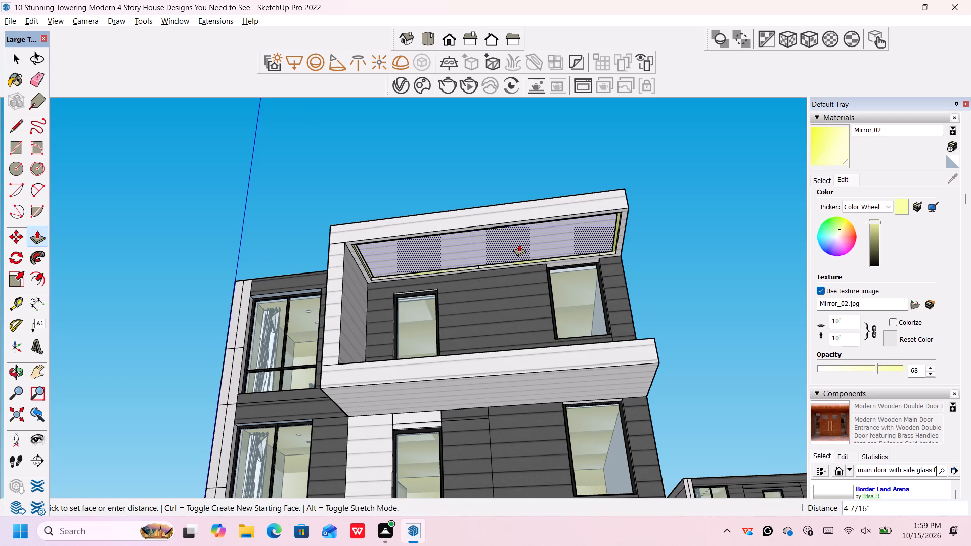
{"action": "type", "text": "5\""}
{"action": "key", "text": "Return"}
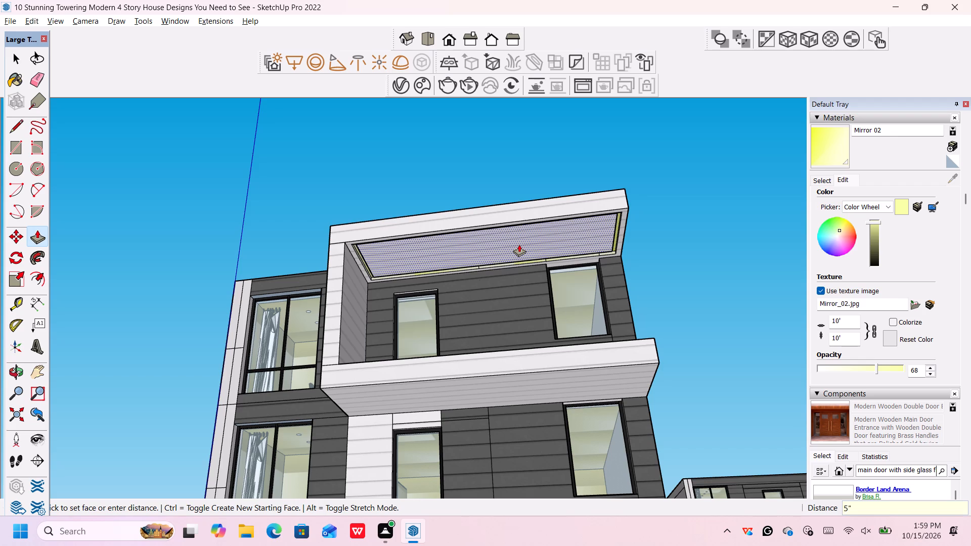
{"action": "scroll", "coordinate": [634, 227], "scroll_direction": "up", "scroll_amount": 3}
{"action": "scroll", "coordinate": [634, 227], "scroll_direction": "down", "scroll_amount": 1}
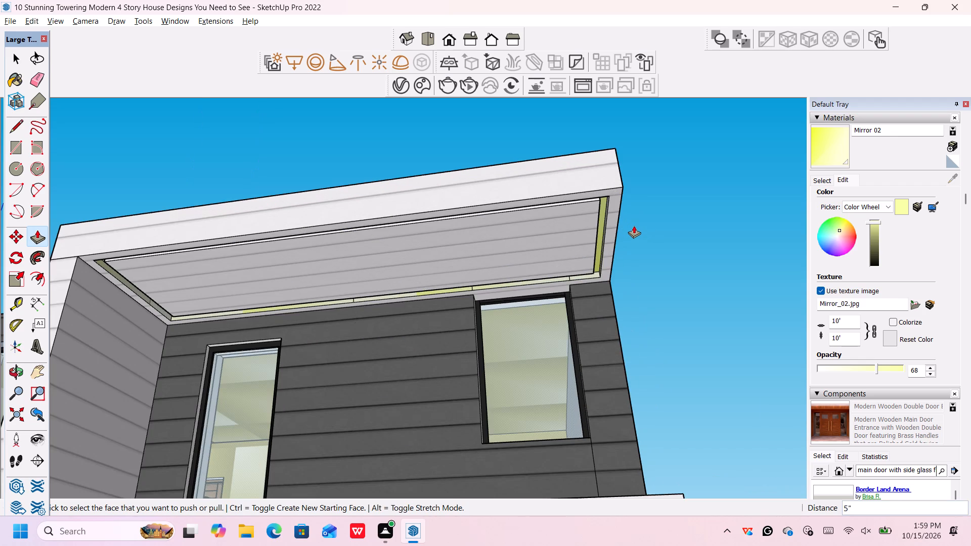
{"action": "key", "text": "space"}
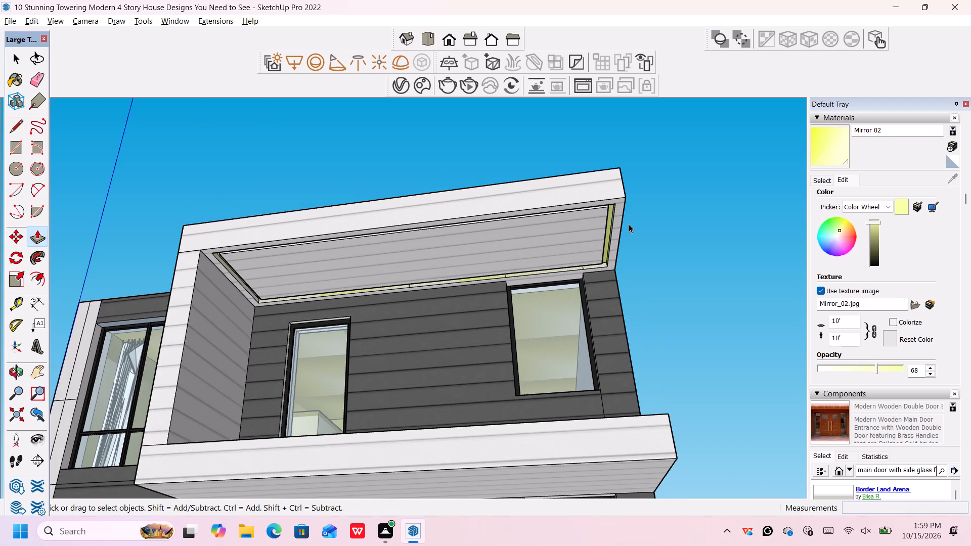
Examine the front facade of the three stacked storeys and the projecting white frame from several angles.
{"action": "scroll", "coordinate": [629, 222], "scroll_direction": "down", "scroll_amount": 6}
{"action": "middle_click_drag", "start_coordinate": [637, 213], "coordinate": [641, 335]}
{"action": "scroll", "coordinate": [641, 326], "scroll_direction": "up", "scroll_amount": 1}
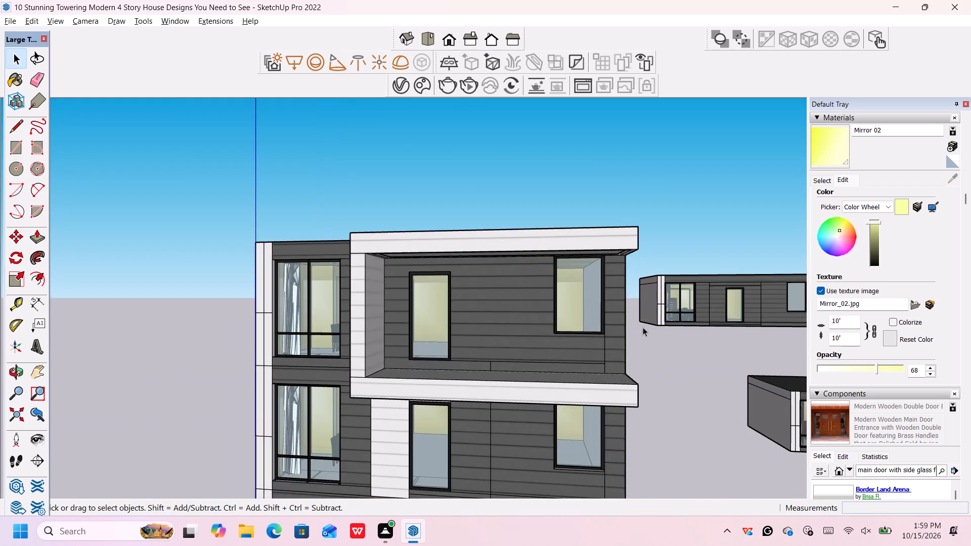
{"action": "scroll", "coordinate": [644, 329], "scroll_direction": "up", "scroll_amount": 2}
{"action": "scroll", "coordinate": [649, 342], "scroll_direction": "down", "scroll_amount": 6}
{"action": "middle_click_drag", "start_coordinate": [653, 351], "coordinate": [648, 317]}
{"action": "scroll", "coordinate": [648, 296], "scroll_direction": "down", "scroll_amount": 4}
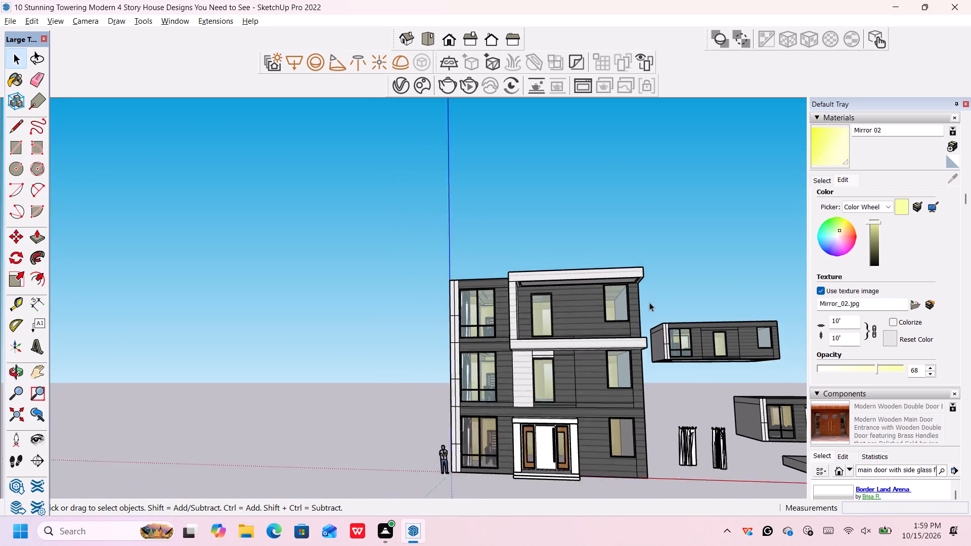
{"action": "middle_click_drag", "start_coordinate": [649, 304], "coordinate": [633, 340]}
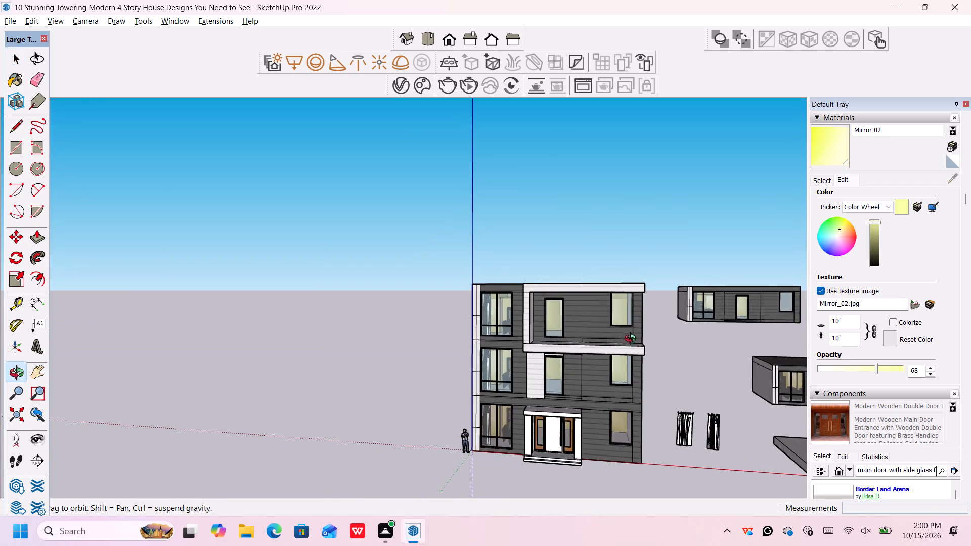
{"action": "middle_click_drag", "start_coordinate": [633, 340], "coordinate": [640, 338]}
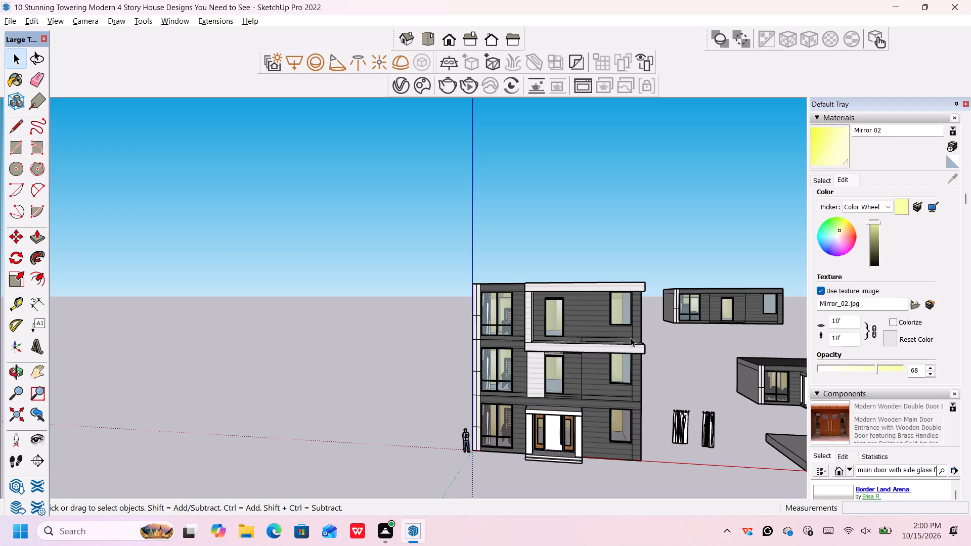
Place a guide line 4' above the top-storey balcony floor on the inner face of the white side wall.
{"action": "scroll", "coordinate": [623, 338], "scroll_direction": "up", "scroll_amount": 5}
{"action": "middle_click_drag", "start_coordinate": [648, 240], "coordinate": [642, 267]}
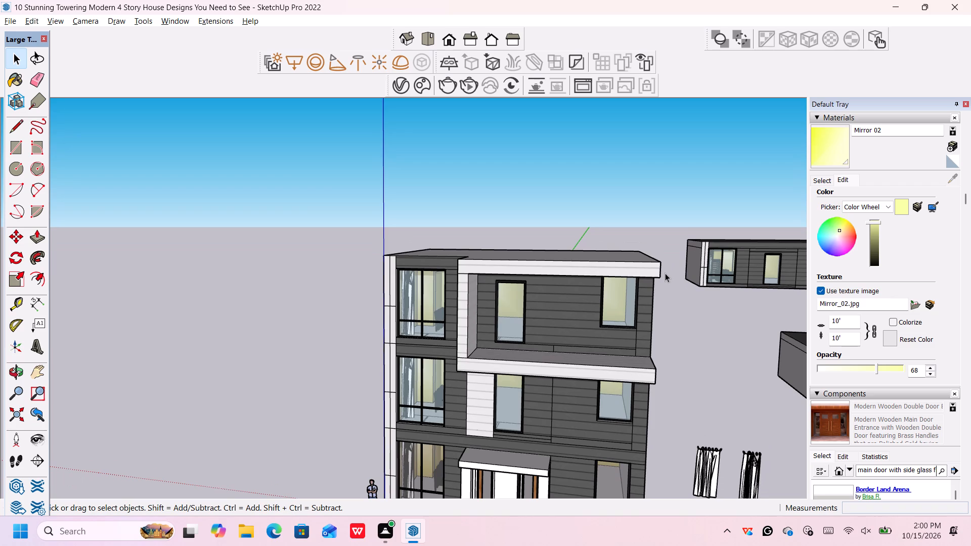
{"action": "scroll", "coordinate": [634, 372], "scroll_direction": "up", "scroll_amount": 4}
{"action": "scroll", "coordinate": [675, 361], "scroll_direction": "up", "scroll_amount": 4}
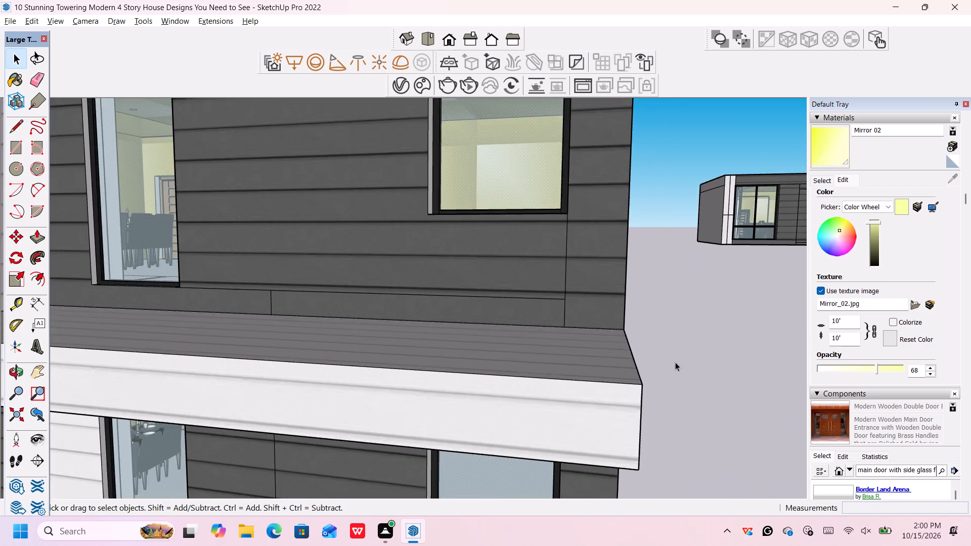
{"action": "scroll", "coordinate": [675, 362], "scroll_direction": "down", "scroll_amount": 3}
{"action": "middle_click_drag", "start_coordinate": [672, 362], "coordinate": [561, 429]}
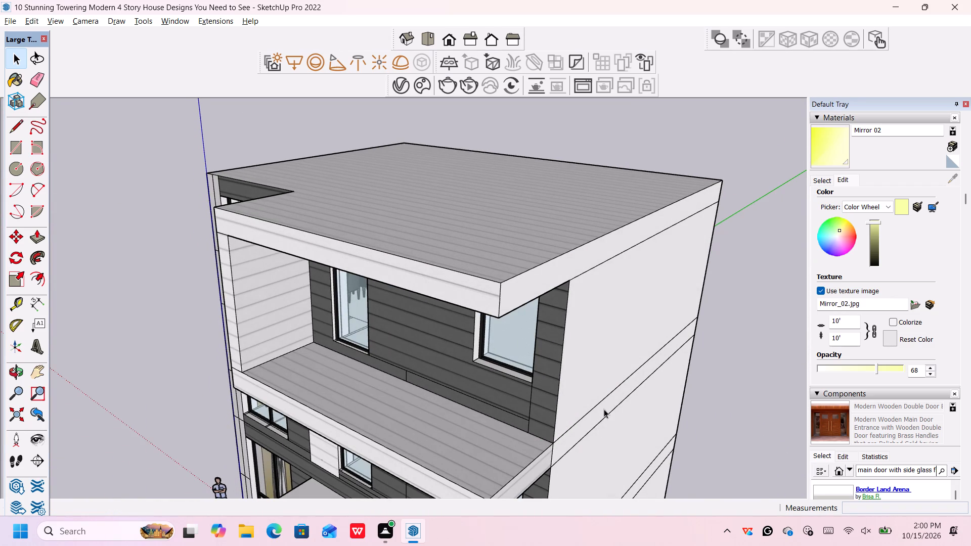
{"action": "scroll", "coordinate": [571, 454], "scroll_direction": "down", "scroll_amount": 1}
{"action": "scroll", "coordinate": [558, 458], "scroll_direction": "up", "scroll_amount": 3}
{"action": "middle_click_drag", "start_coordinate": [556, 462], "coordinate": [557, 461]}
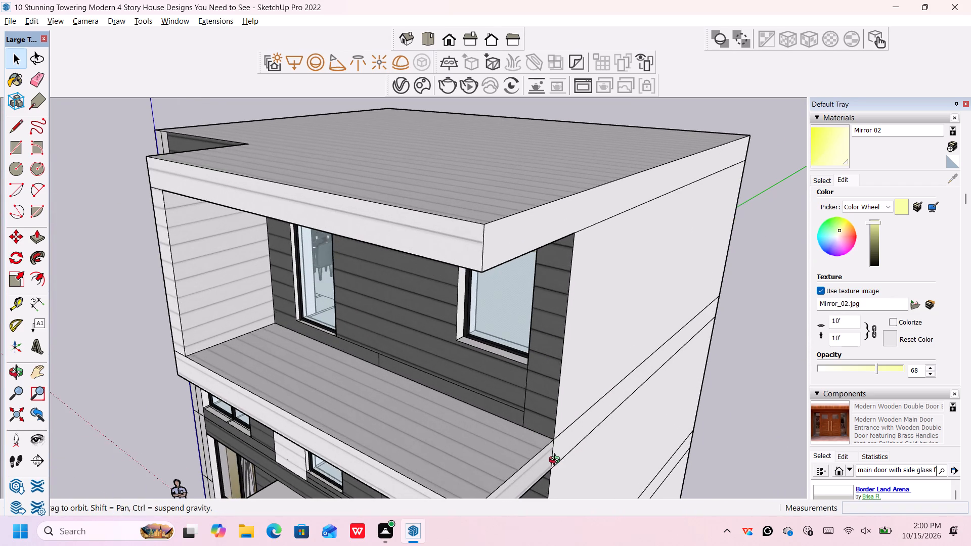
{"action": "middle_click_drag", "start_coordinate": [557, 461], "coordinate": [567, 449]}
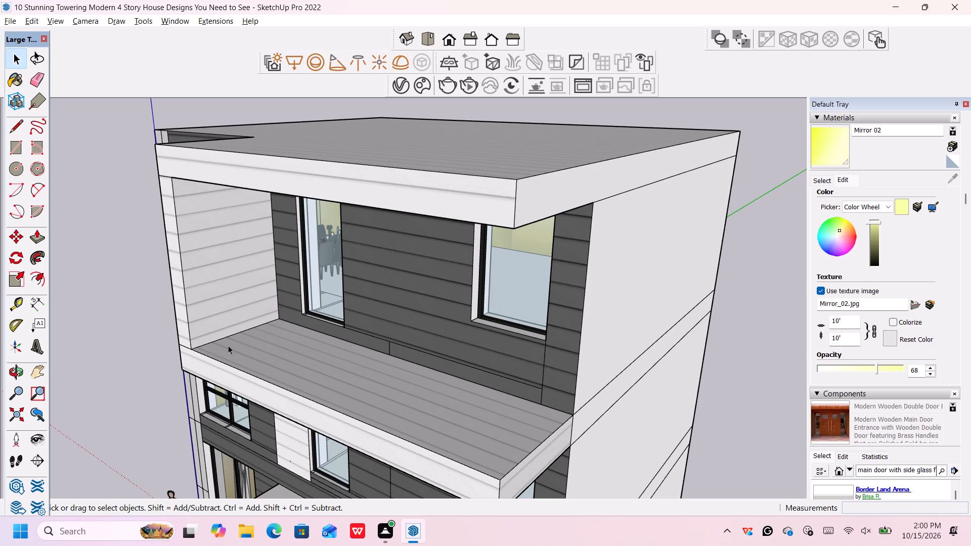
{"action": "key", "text": "t"}
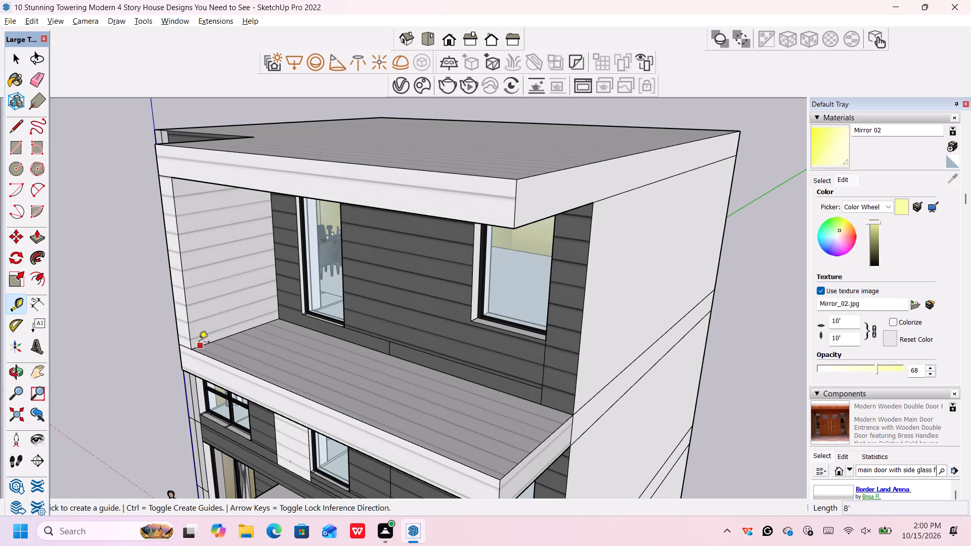
{"action": "left_click", "coordinate": [199, 344]}
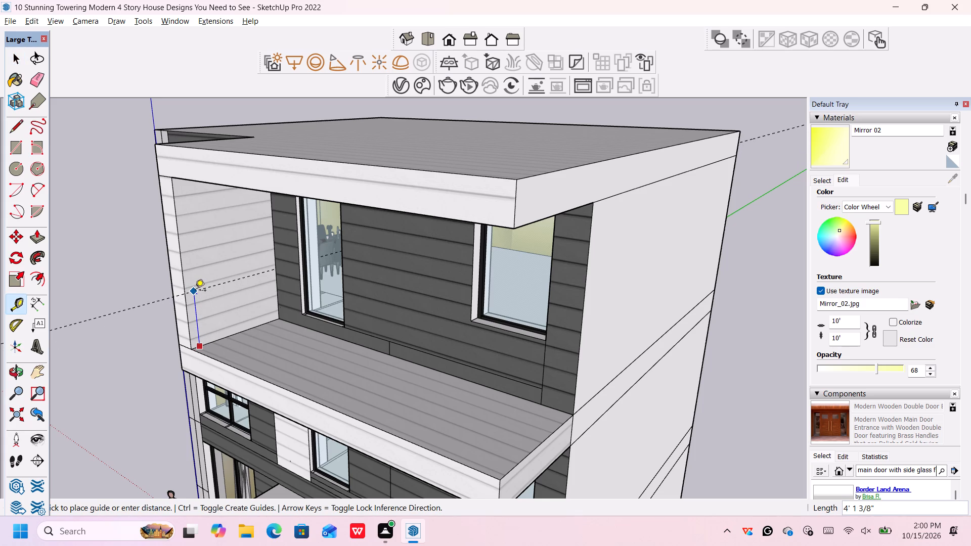
{"action": "type", "text": "4'"}
{"action": "key", "text": "Return"}
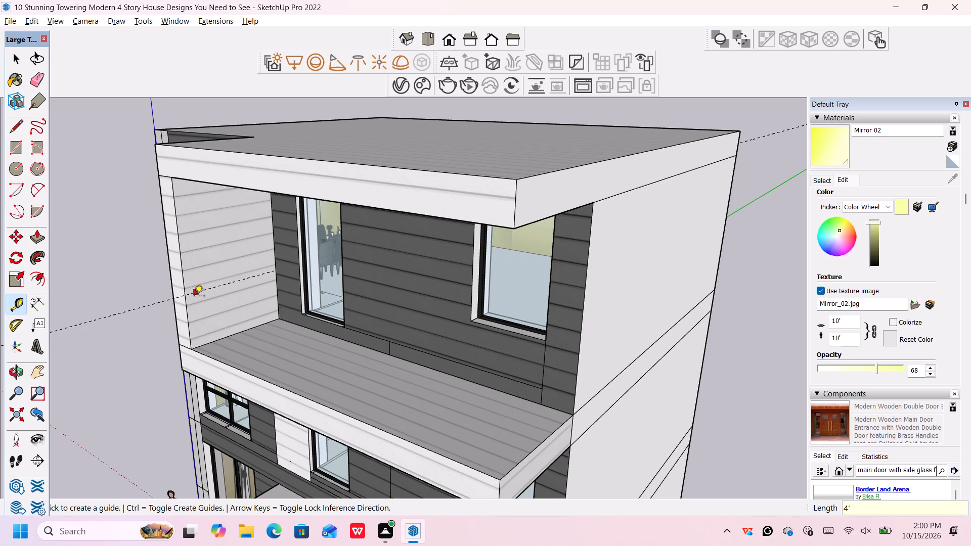
Place a vertical guide line on the white side wall's inner face, 4" in from its front edge.
{"action": "scroll", "coordinate": [193, 297], "scroll_direction": "up", "scroll_amount": 9}
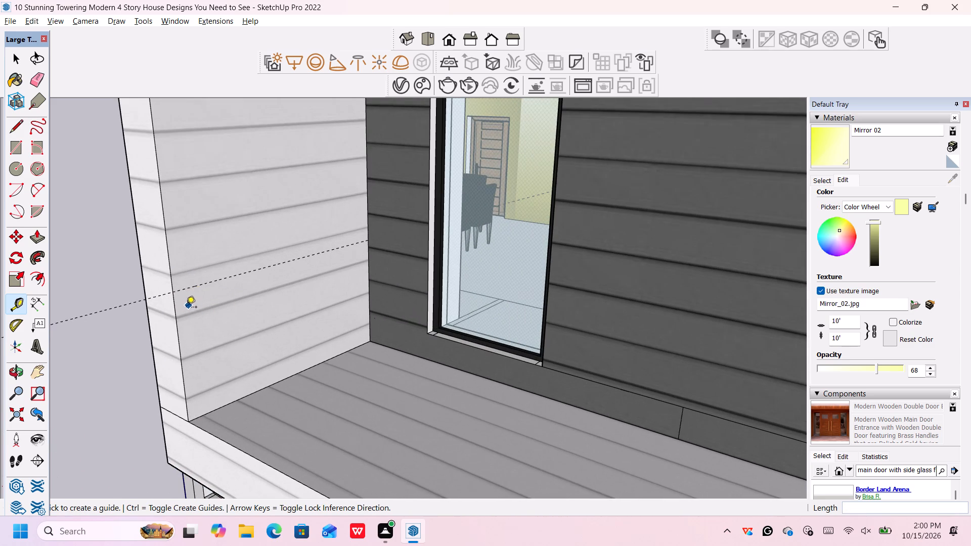
{"action": "left_click", "coordinate": [179, 311]}
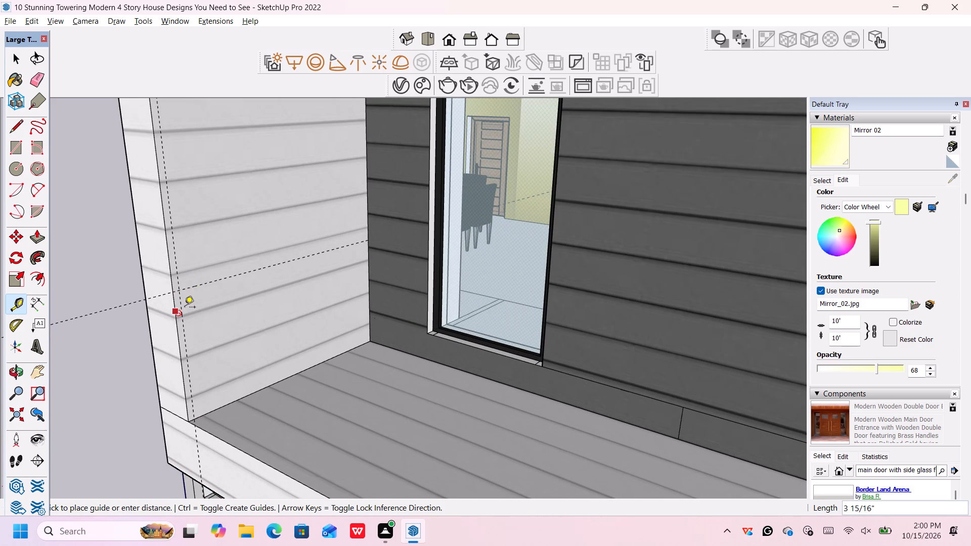
{"action": "scroll", "coordinate": [185, 308], "scroll_direction": "up", "scroll_amount": 4}
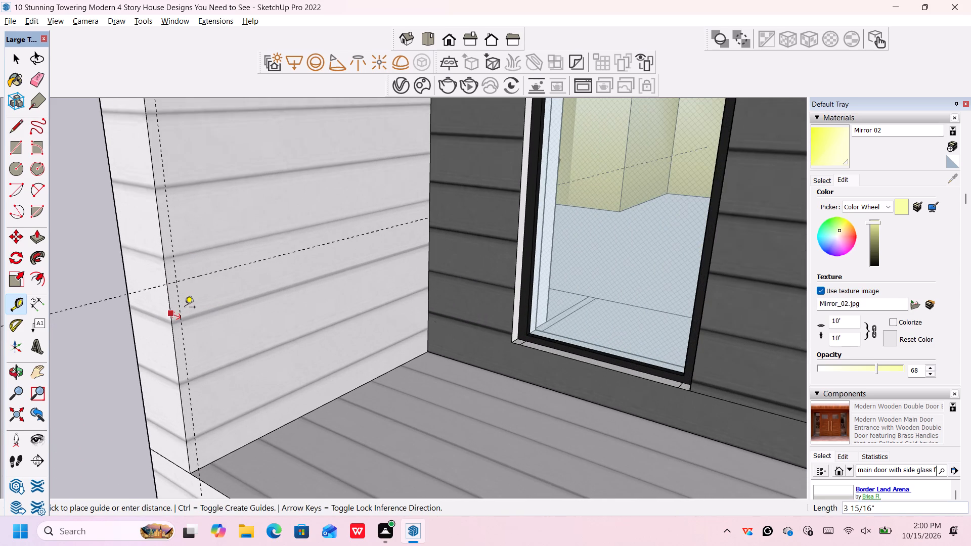
{"action": "key", "text": "2"}
{"action": "key", "text": "BackSpace"}
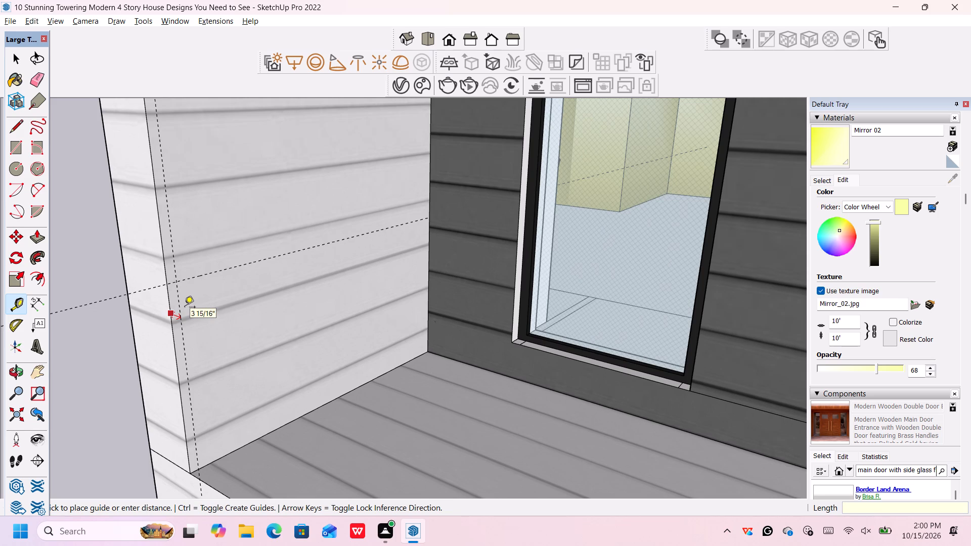
{"action": "type", "text": "4\""}
{"action": "key", "text": "Return"}
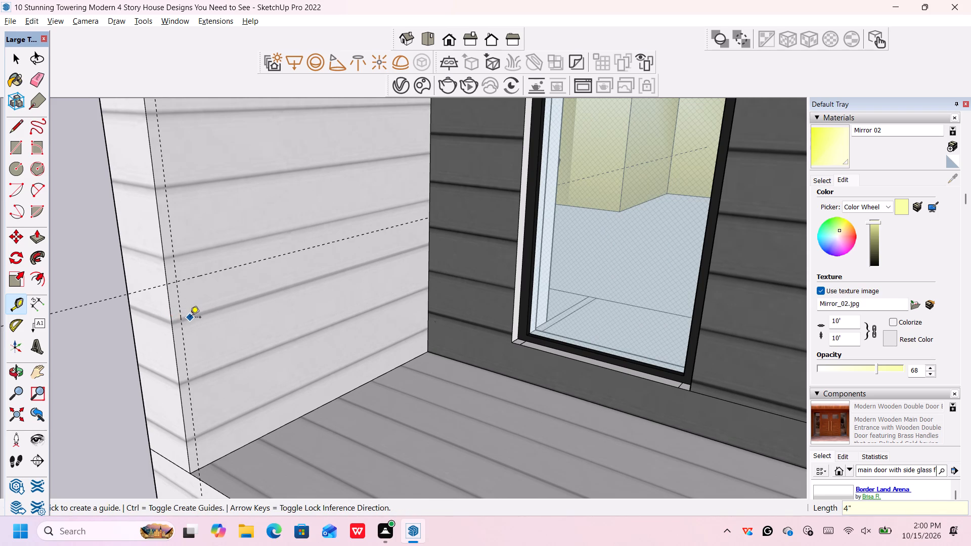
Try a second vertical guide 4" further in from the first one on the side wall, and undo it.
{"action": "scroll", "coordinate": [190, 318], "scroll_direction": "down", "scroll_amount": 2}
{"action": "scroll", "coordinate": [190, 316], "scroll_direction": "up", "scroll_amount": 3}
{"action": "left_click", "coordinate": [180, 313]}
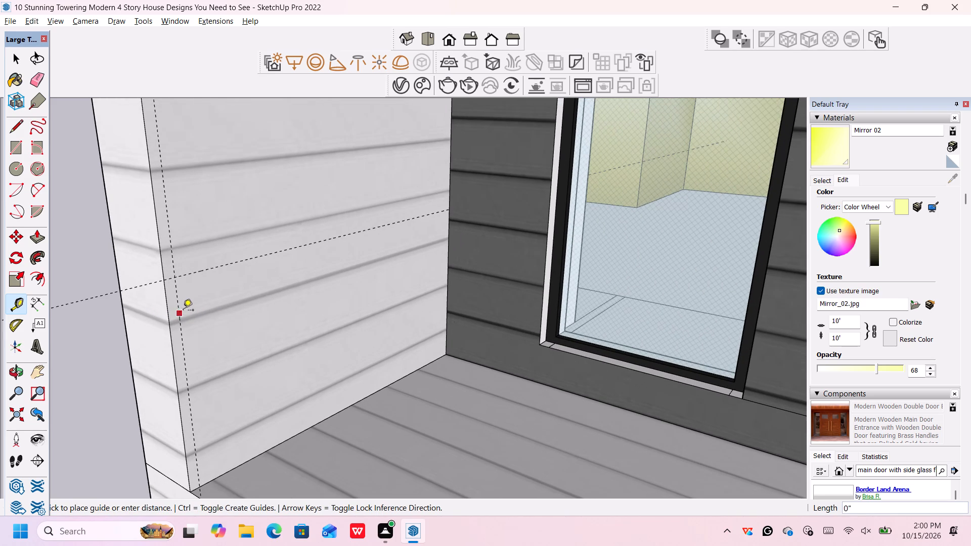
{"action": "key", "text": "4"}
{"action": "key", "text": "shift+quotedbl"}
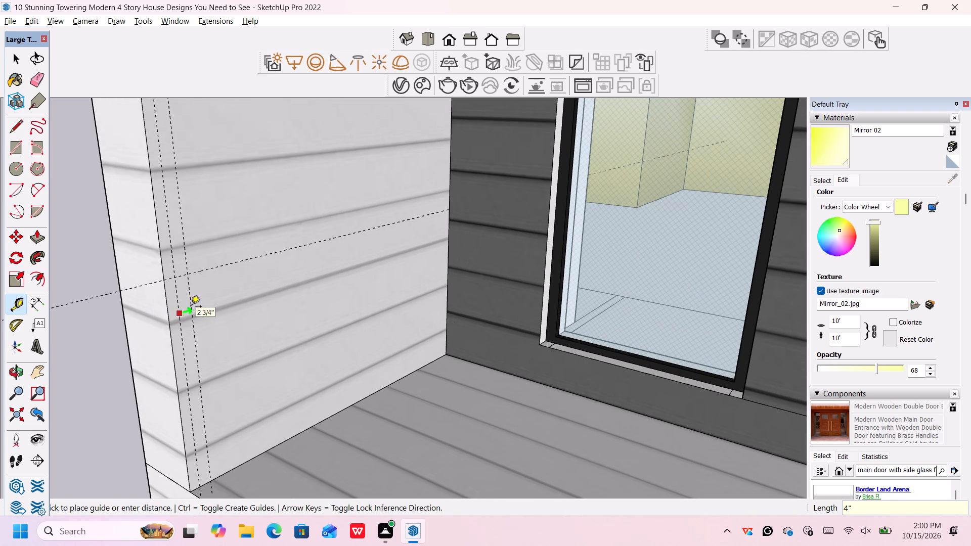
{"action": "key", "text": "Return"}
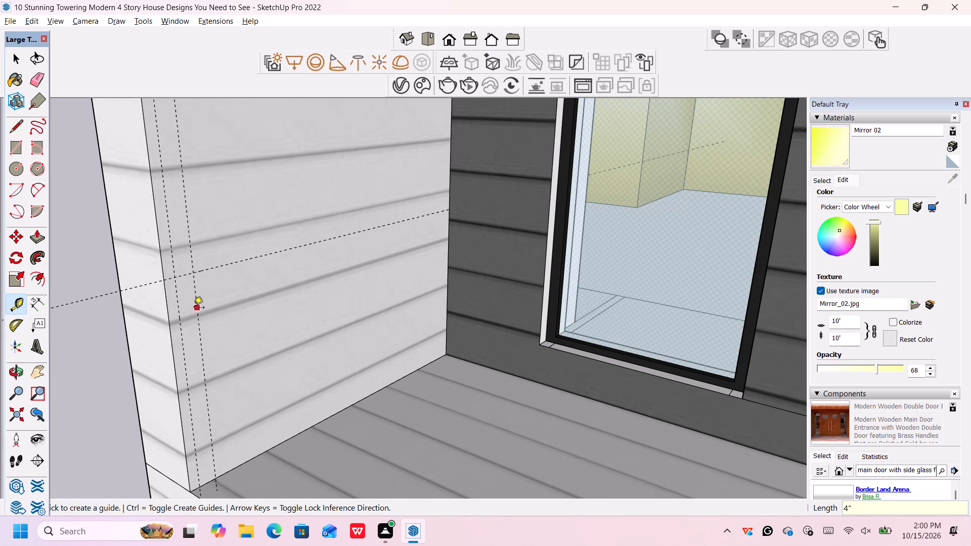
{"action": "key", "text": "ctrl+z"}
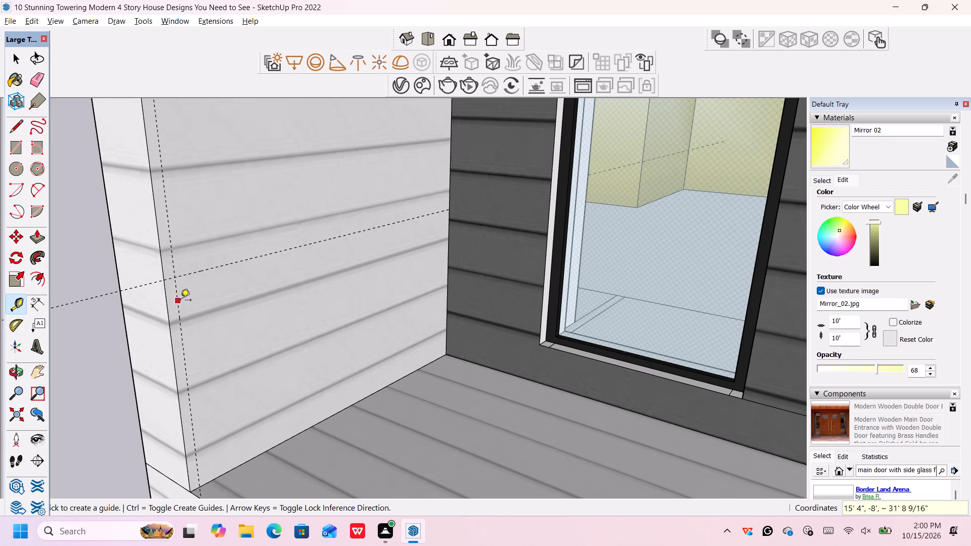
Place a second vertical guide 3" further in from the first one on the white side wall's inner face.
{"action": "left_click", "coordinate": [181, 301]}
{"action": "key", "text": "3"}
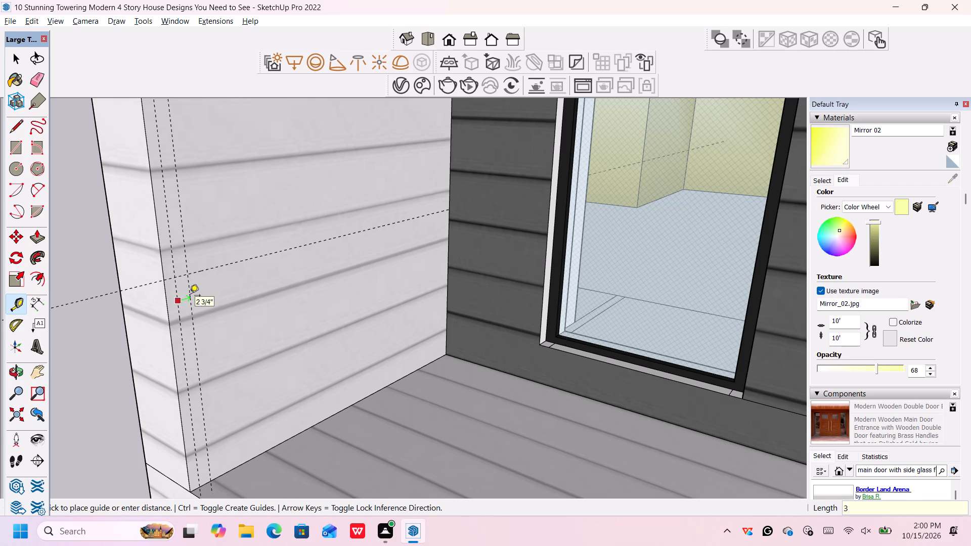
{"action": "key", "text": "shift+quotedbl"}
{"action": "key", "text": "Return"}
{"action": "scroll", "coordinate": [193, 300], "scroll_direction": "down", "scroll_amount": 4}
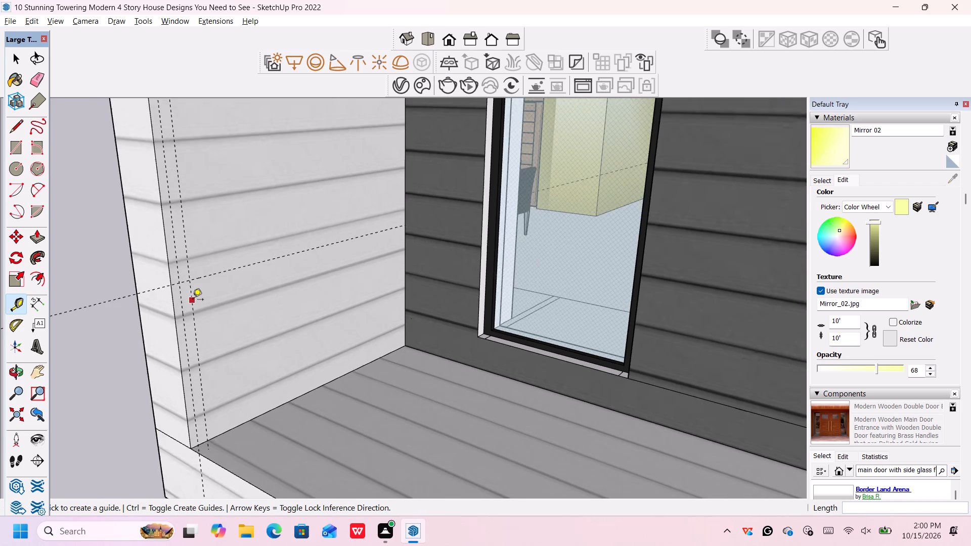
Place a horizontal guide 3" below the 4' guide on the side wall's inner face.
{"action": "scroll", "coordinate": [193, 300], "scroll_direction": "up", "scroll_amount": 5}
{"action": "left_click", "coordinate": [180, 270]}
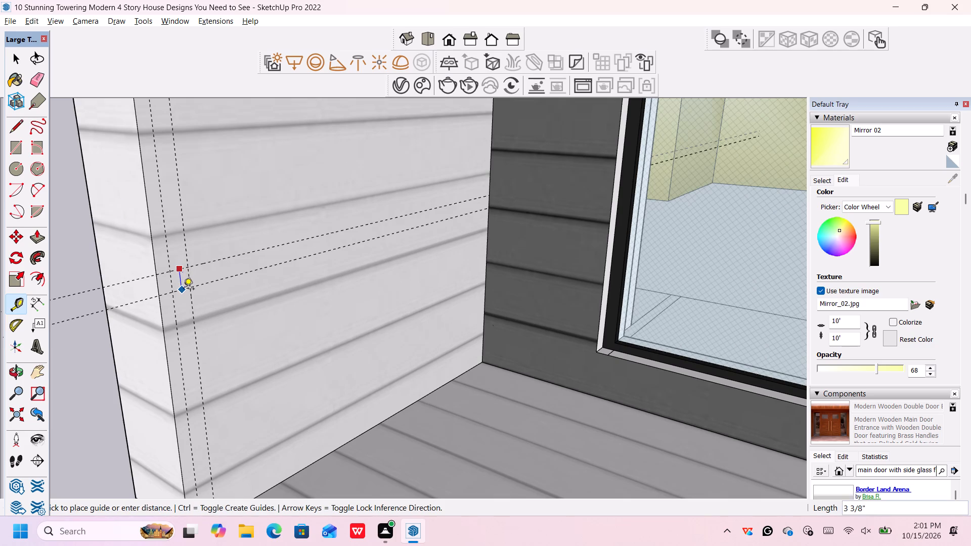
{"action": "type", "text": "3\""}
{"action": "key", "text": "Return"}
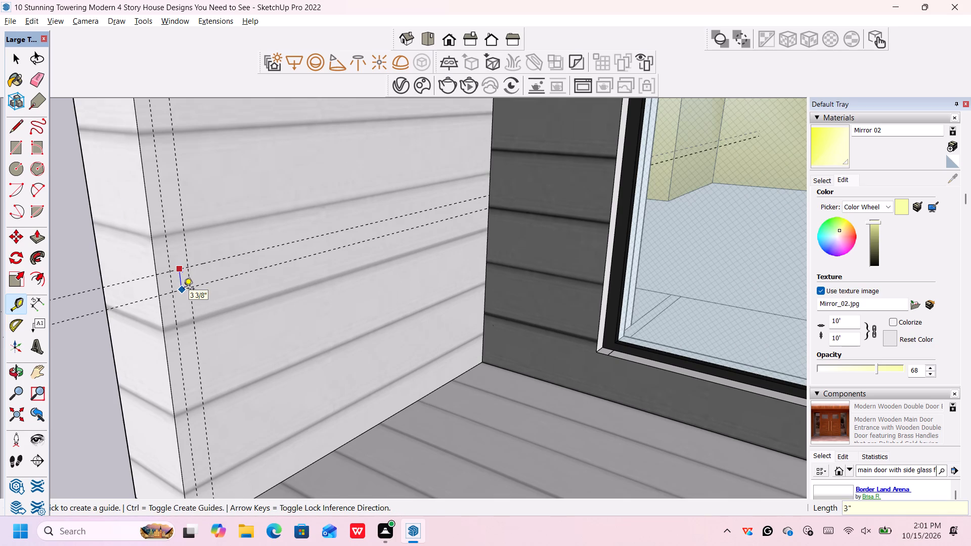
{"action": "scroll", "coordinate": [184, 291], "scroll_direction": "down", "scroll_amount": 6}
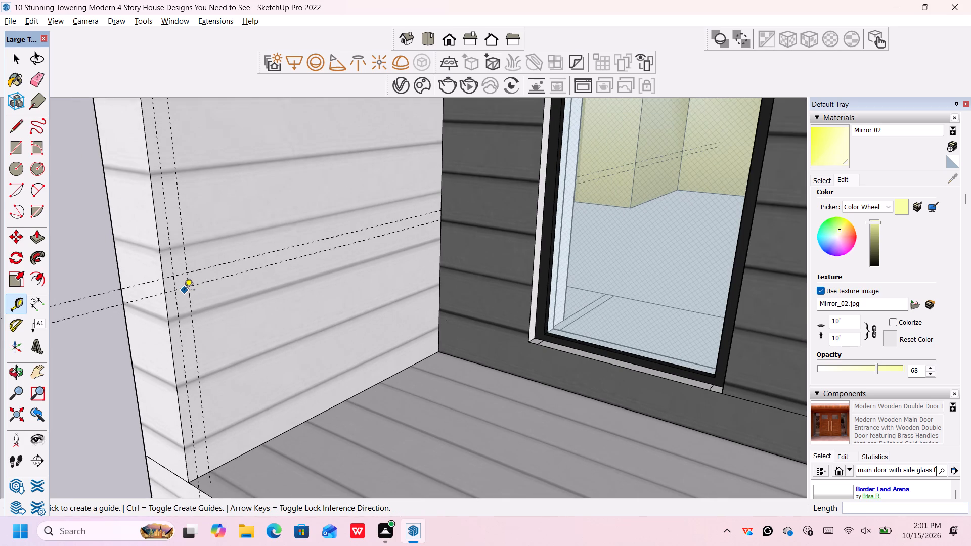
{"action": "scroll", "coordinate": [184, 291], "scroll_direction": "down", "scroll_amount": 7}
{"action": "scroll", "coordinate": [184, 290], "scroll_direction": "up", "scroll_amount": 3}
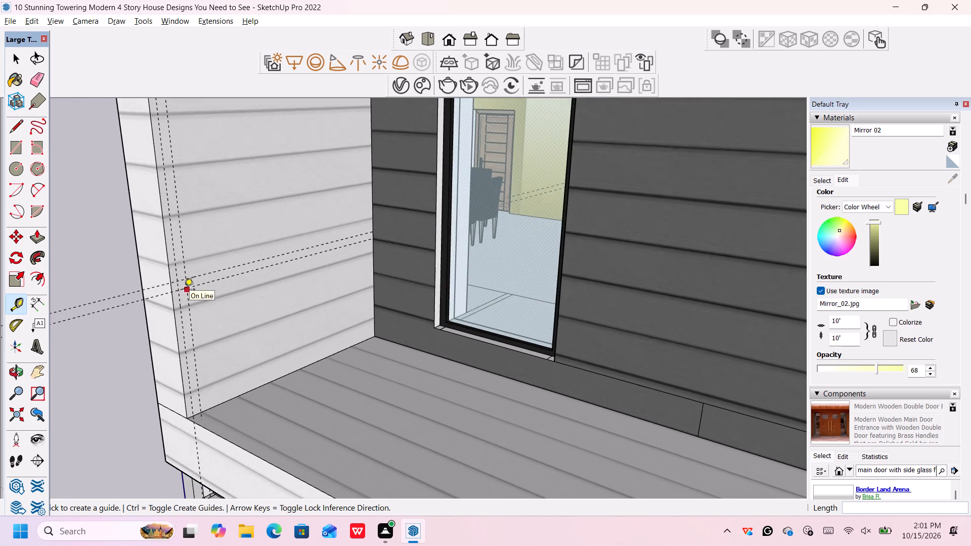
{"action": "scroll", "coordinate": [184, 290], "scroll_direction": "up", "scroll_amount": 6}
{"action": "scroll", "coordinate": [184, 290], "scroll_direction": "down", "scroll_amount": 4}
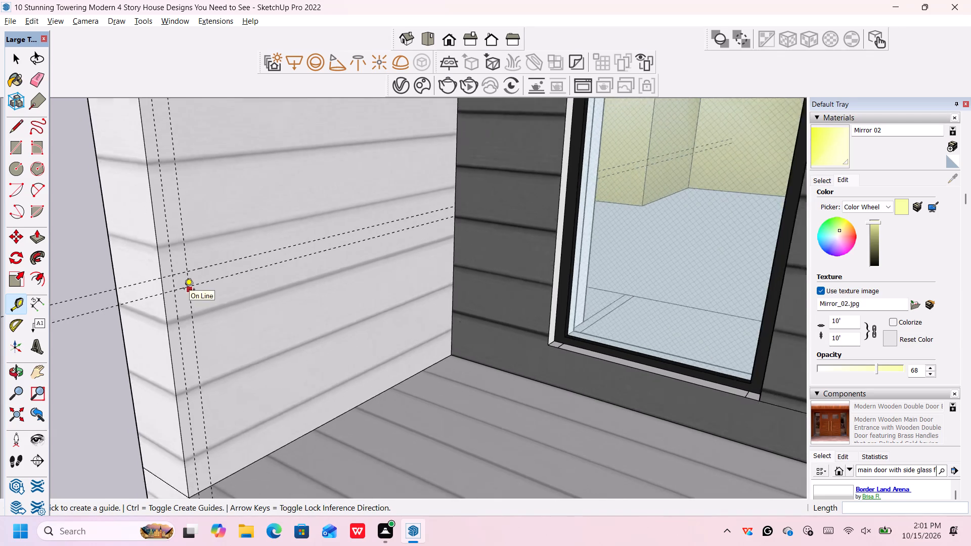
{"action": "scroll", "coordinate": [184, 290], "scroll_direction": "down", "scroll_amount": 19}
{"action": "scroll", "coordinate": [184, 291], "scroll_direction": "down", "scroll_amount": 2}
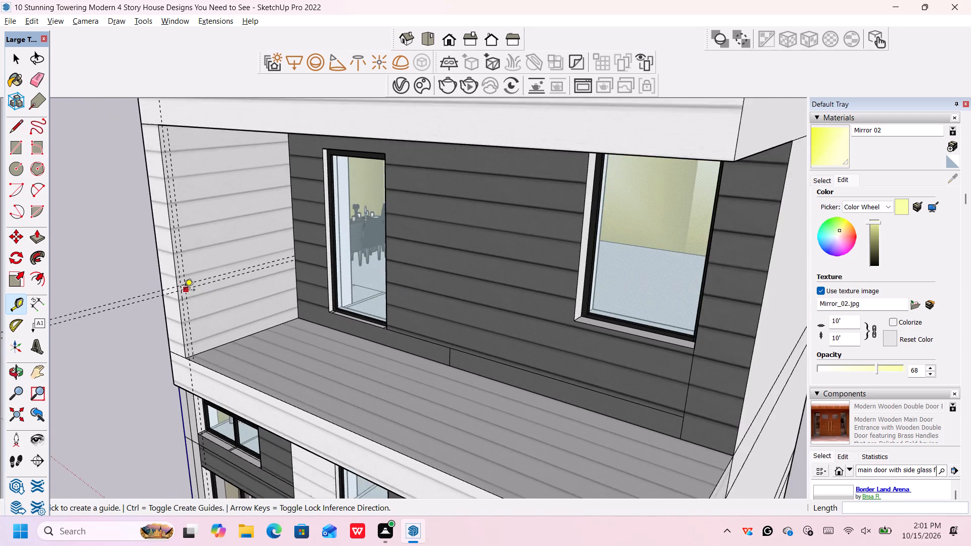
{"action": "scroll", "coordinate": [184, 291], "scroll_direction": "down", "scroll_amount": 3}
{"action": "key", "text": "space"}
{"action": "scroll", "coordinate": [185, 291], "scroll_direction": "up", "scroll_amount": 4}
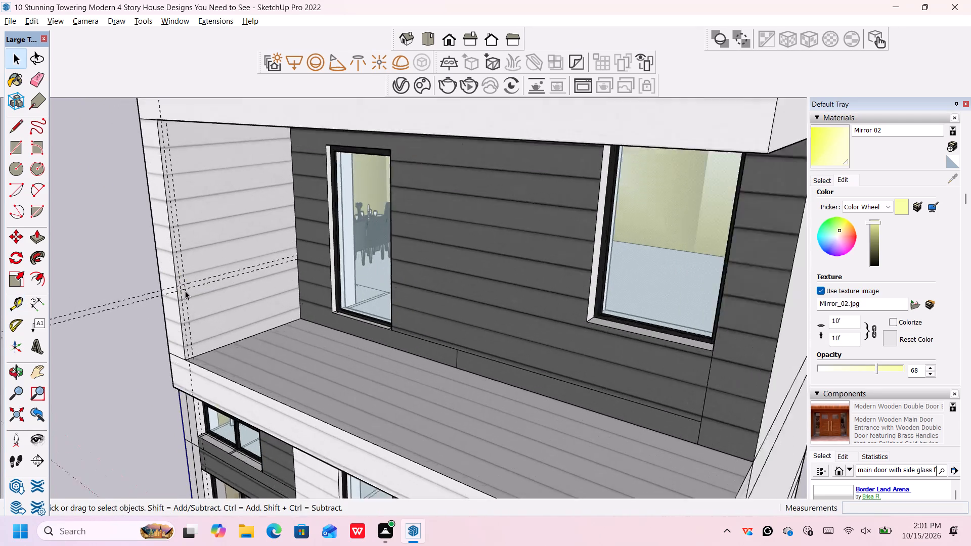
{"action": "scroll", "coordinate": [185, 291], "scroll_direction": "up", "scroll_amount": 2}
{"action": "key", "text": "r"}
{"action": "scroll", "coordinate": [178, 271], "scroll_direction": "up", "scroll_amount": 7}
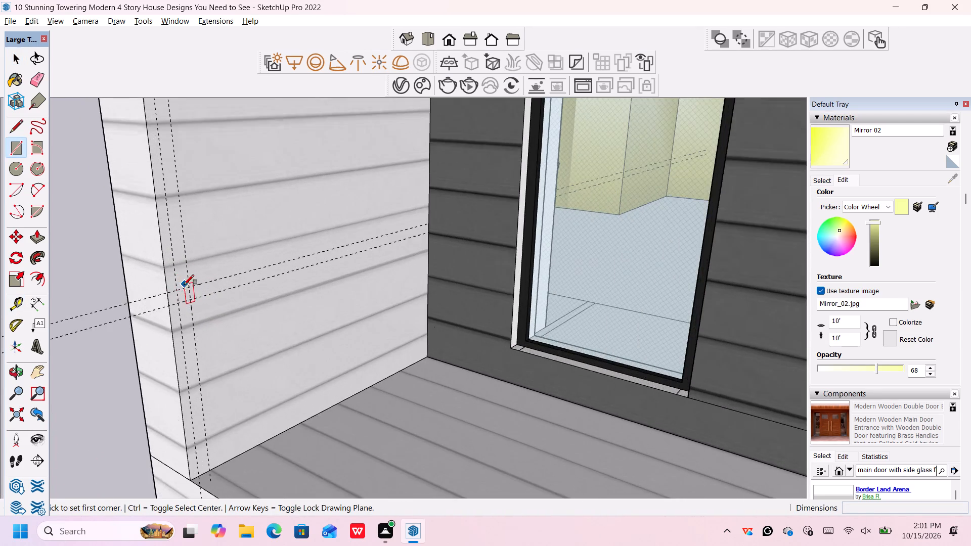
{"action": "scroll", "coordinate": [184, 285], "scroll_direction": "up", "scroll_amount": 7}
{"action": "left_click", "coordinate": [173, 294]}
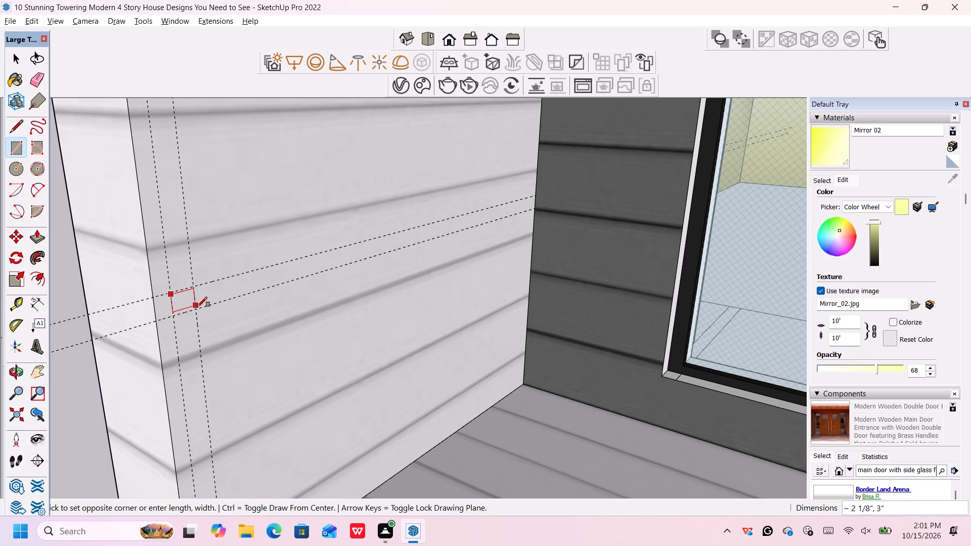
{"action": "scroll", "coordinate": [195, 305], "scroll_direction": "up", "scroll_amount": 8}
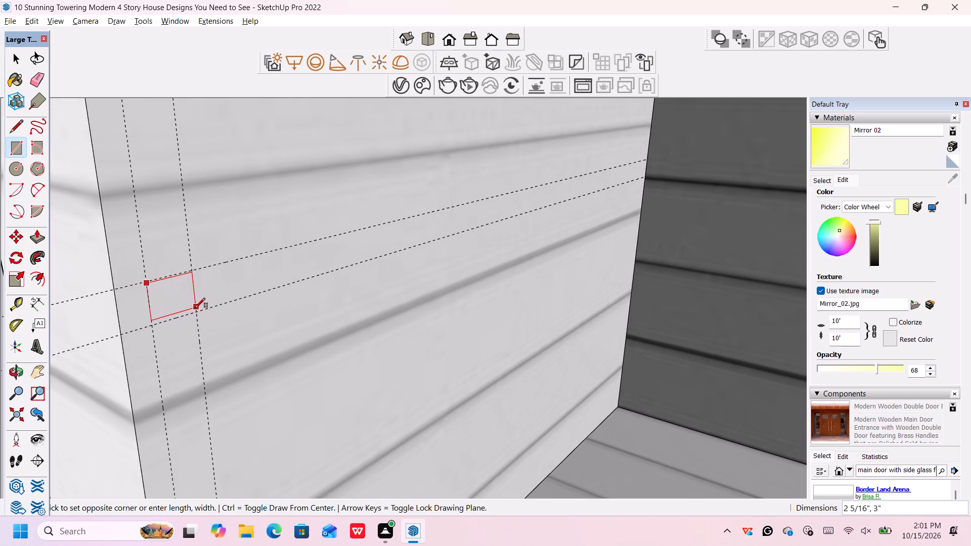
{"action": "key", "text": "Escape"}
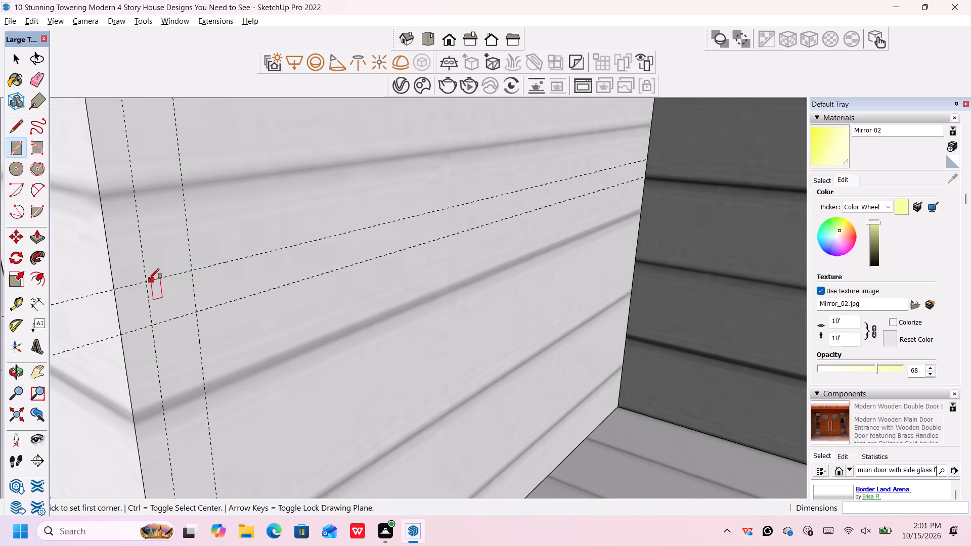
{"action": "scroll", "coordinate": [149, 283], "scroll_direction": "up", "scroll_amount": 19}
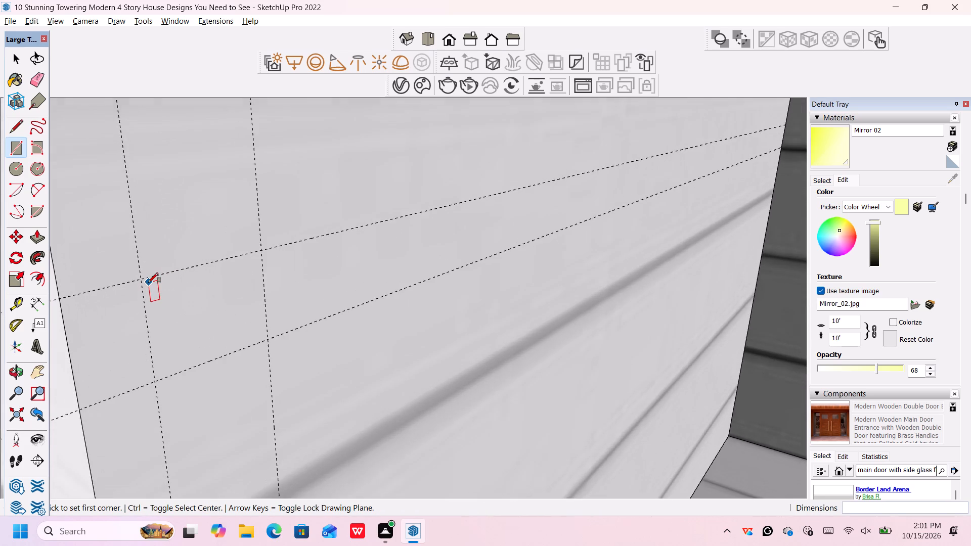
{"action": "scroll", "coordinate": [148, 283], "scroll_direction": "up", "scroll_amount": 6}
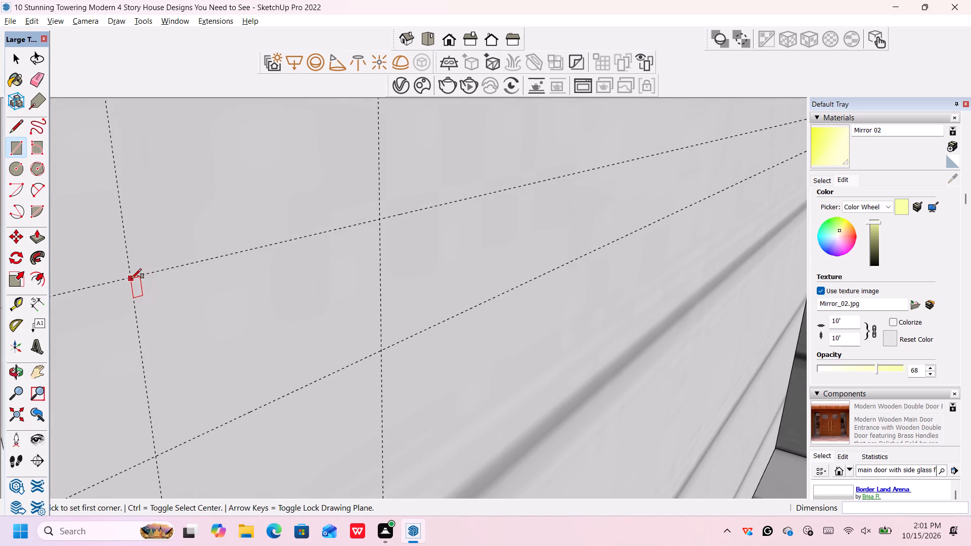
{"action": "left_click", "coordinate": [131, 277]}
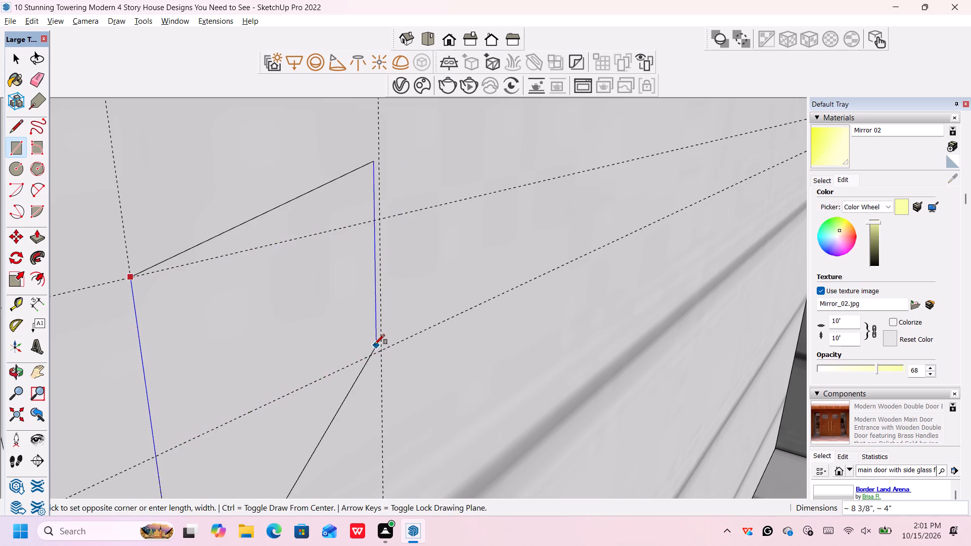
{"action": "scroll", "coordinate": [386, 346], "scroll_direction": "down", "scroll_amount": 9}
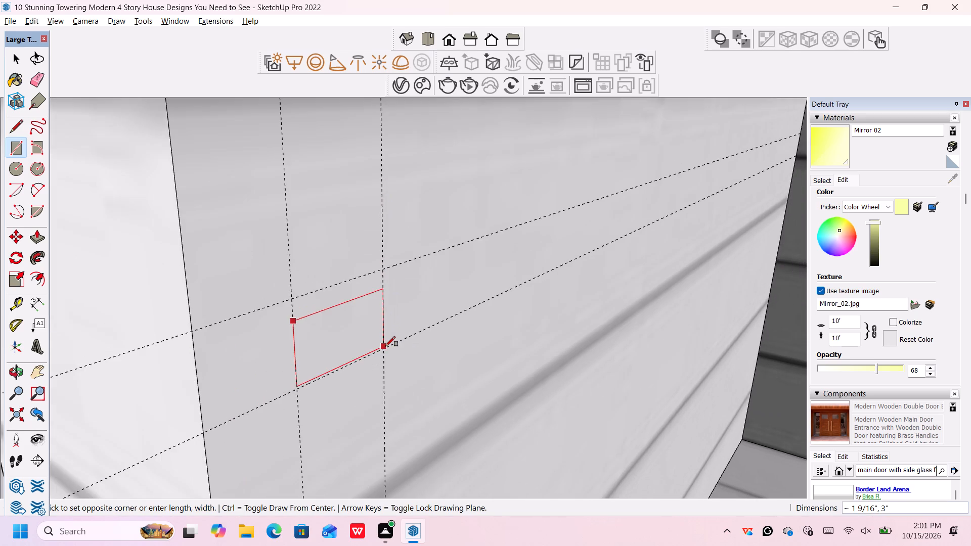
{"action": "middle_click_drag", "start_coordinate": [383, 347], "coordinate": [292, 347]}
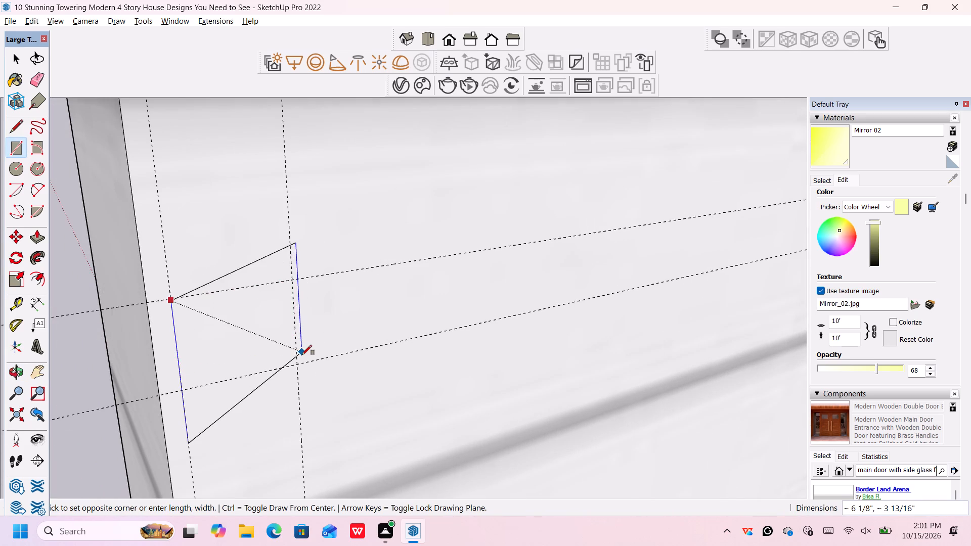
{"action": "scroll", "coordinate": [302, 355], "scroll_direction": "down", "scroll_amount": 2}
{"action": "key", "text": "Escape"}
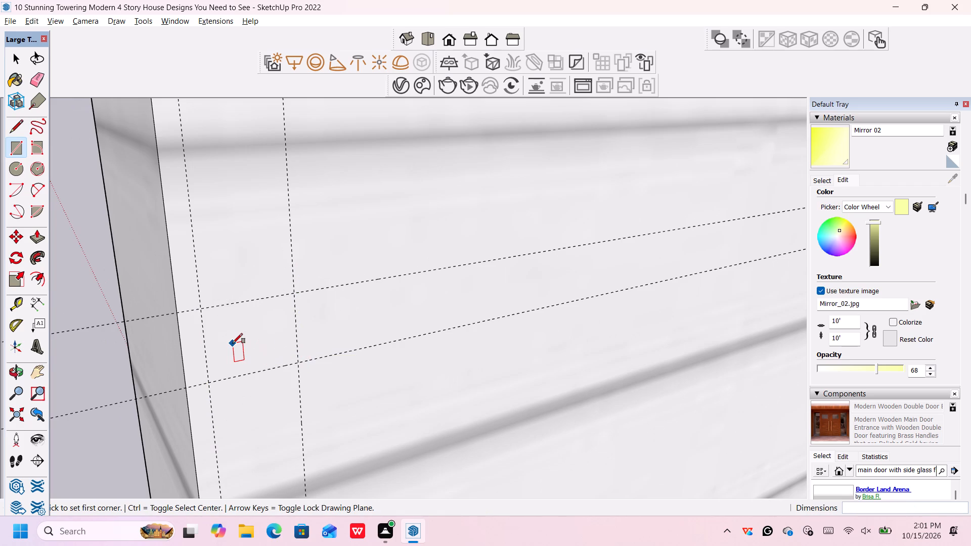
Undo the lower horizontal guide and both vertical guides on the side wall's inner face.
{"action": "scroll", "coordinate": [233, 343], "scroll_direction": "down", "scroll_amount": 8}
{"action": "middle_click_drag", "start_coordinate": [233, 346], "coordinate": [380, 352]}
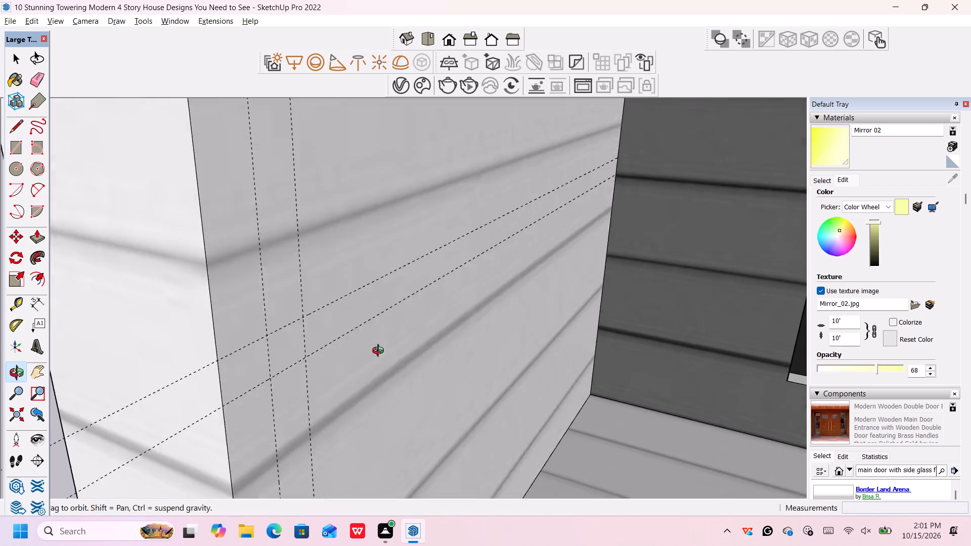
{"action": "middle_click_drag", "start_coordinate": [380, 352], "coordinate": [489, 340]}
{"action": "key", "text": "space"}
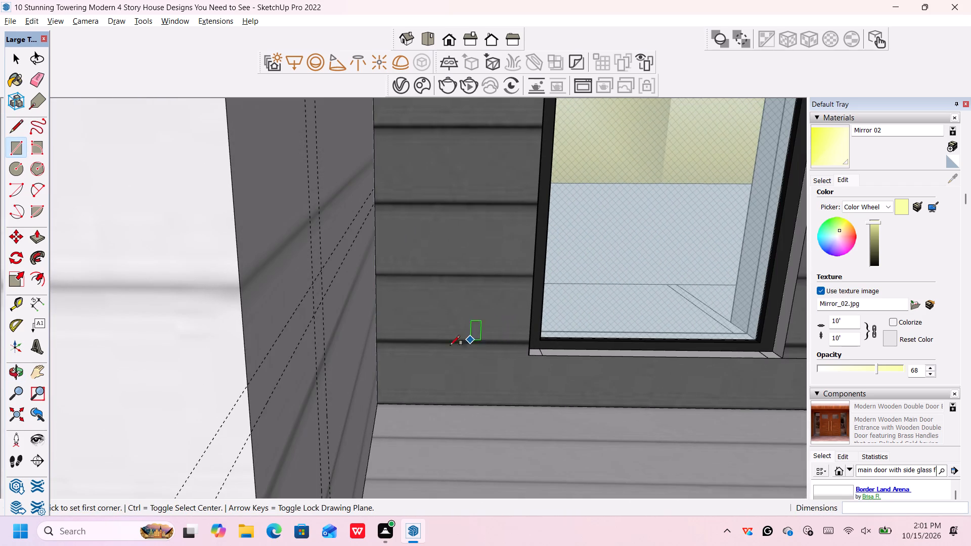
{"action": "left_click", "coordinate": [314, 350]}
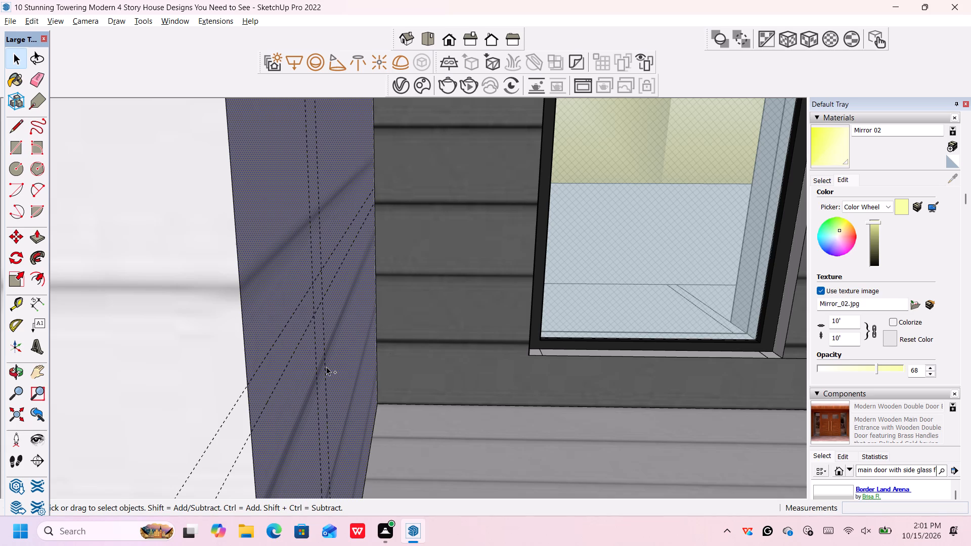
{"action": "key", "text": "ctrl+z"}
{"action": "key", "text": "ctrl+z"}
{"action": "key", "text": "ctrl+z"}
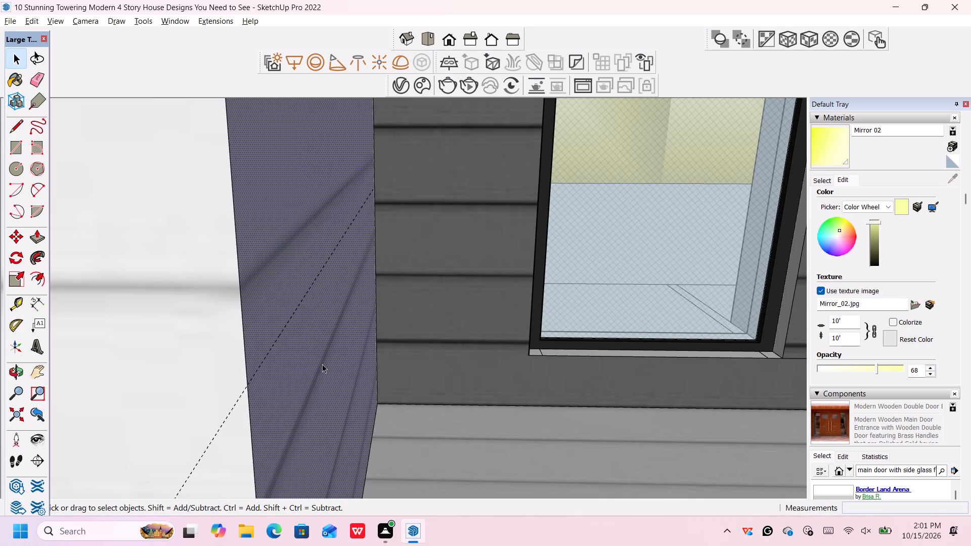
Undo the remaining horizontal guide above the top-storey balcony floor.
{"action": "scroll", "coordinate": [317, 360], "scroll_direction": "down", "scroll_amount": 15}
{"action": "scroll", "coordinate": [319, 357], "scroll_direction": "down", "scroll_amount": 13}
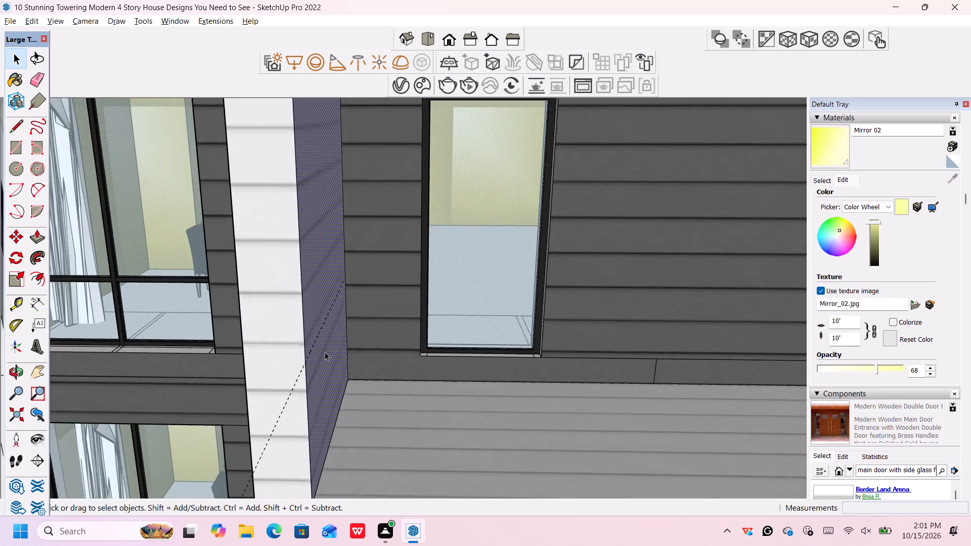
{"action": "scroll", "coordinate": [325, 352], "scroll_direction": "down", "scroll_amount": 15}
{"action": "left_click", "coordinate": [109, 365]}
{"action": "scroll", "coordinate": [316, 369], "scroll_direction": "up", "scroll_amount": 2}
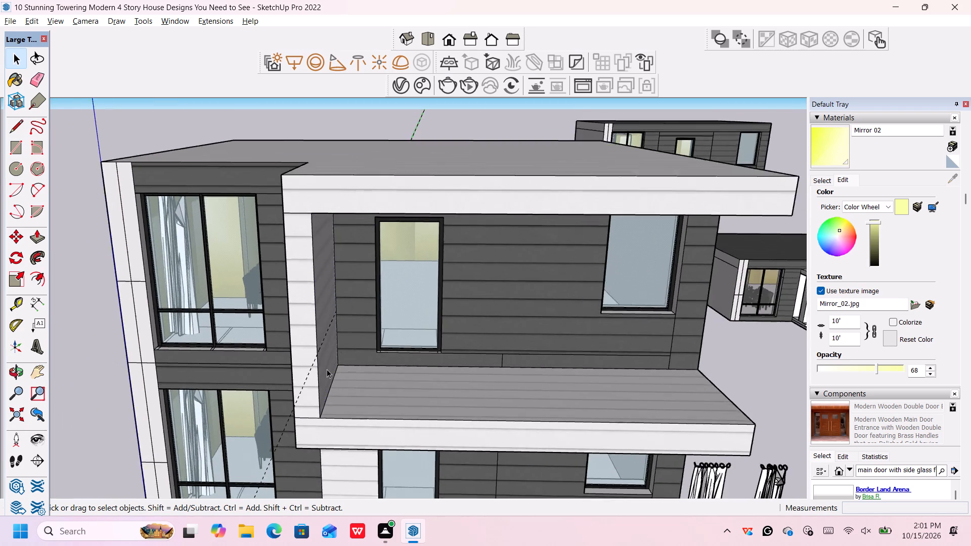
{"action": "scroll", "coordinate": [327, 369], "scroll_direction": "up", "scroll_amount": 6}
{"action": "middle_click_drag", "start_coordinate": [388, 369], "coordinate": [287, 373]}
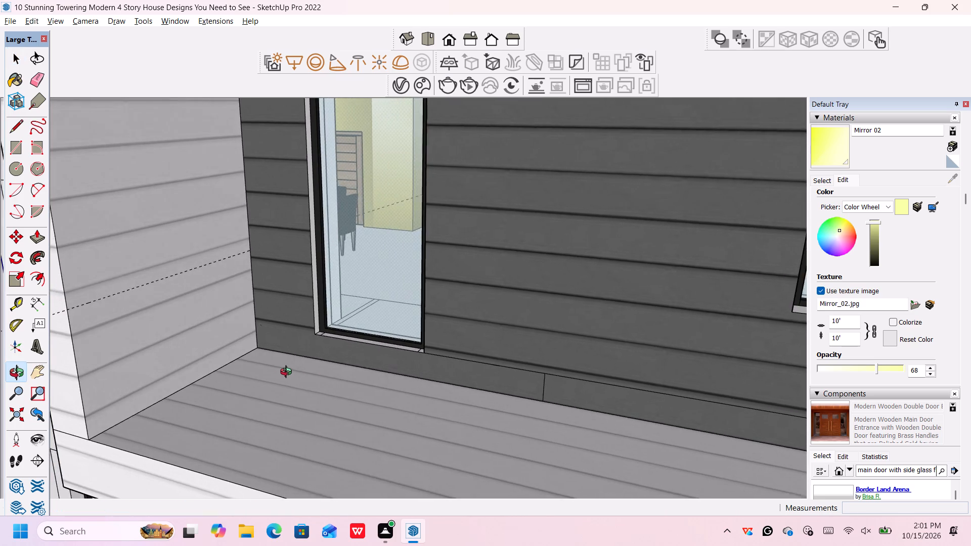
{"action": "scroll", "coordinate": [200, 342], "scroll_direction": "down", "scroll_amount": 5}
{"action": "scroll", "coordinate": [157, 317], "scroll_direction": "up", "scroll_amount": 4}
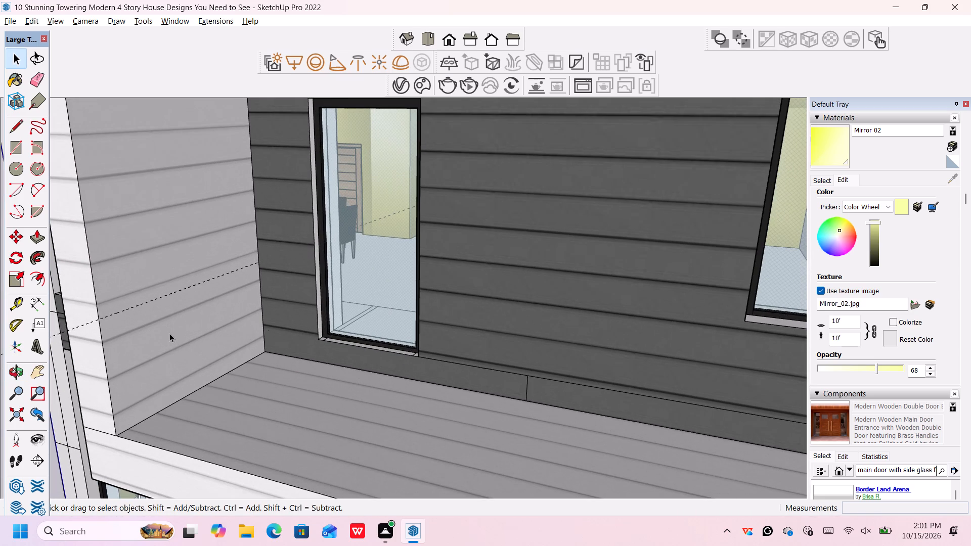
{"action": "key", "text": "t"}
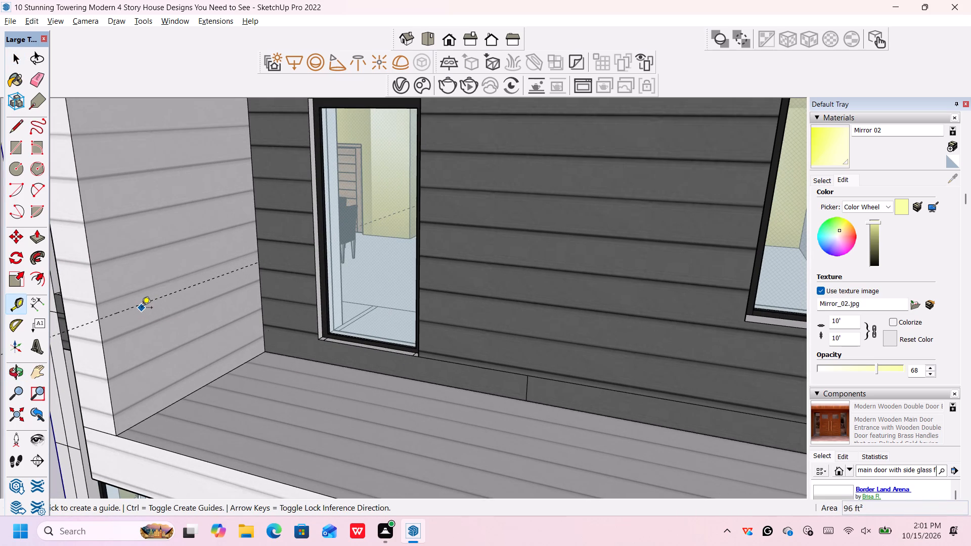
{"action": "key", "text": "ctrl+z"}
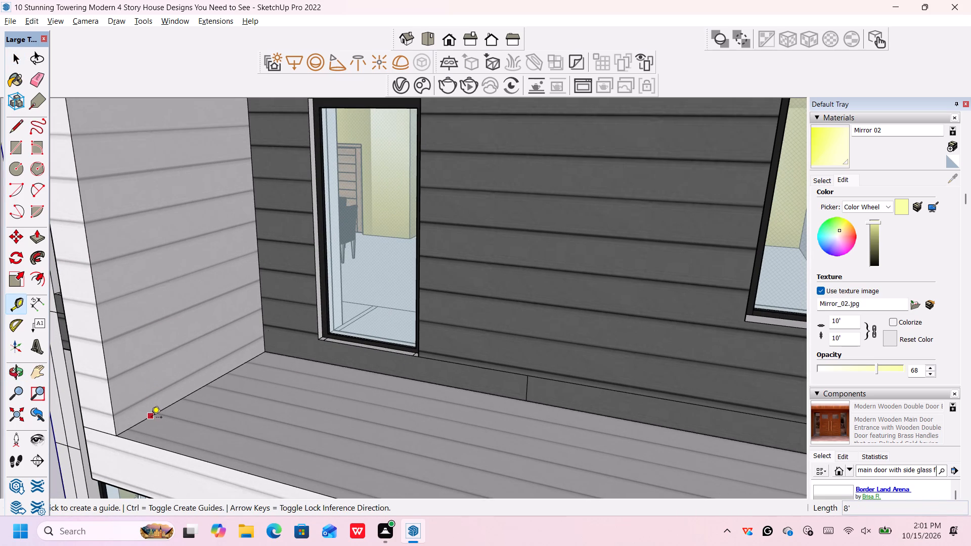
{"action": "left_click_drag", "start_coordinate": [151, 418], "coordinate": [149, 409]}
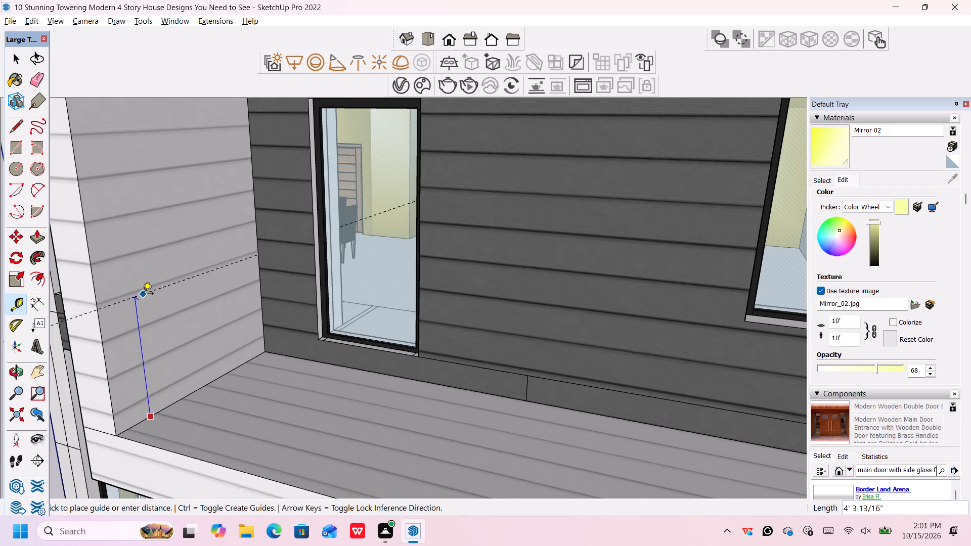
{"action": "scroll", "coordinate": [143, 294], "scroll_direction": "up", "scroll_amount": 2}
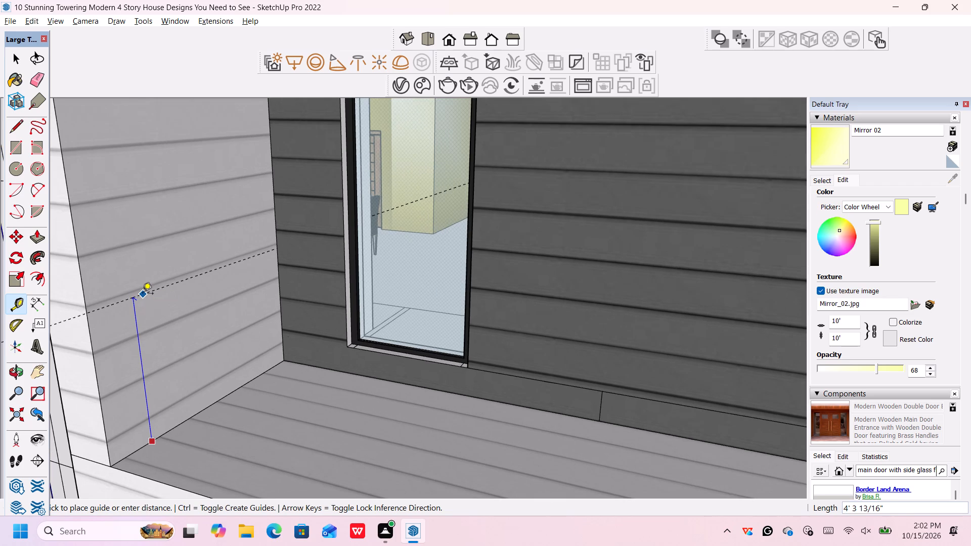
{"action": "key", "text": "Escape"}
Place a guide line 4' above the top-storey balcony floor on the white side wall's inner face.
{"action": "scroll", "coordinate": [141, 420], "scroll_direction": "up", "scroll_amount": 5}
{"action": "left_click", "coordinate": [151, 454]}
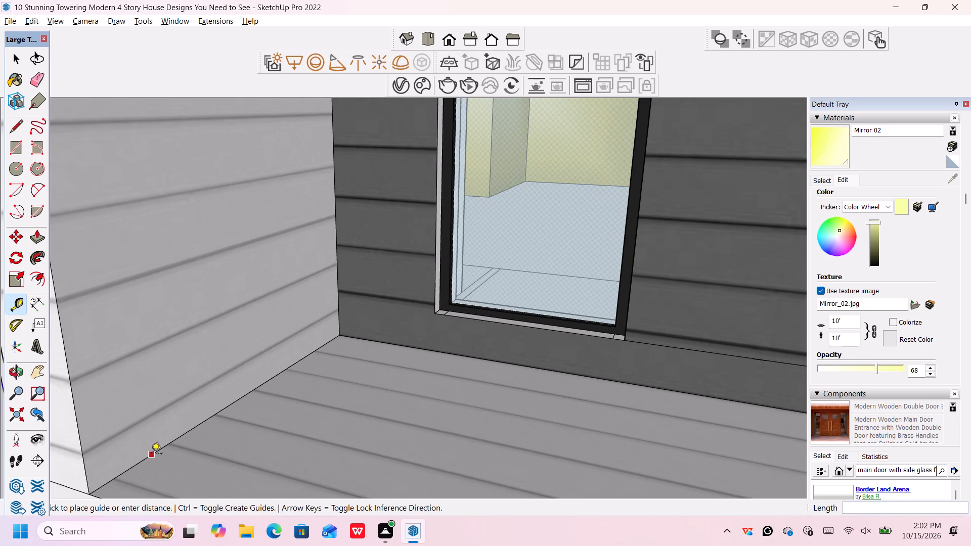
{"action": "scroll", "coordinate": [138, 384], "scroll_direction": "down", "scroll_amount": 7}
{"action": "type", "text": "4'"}
{"action": "key", "text": "Return"}
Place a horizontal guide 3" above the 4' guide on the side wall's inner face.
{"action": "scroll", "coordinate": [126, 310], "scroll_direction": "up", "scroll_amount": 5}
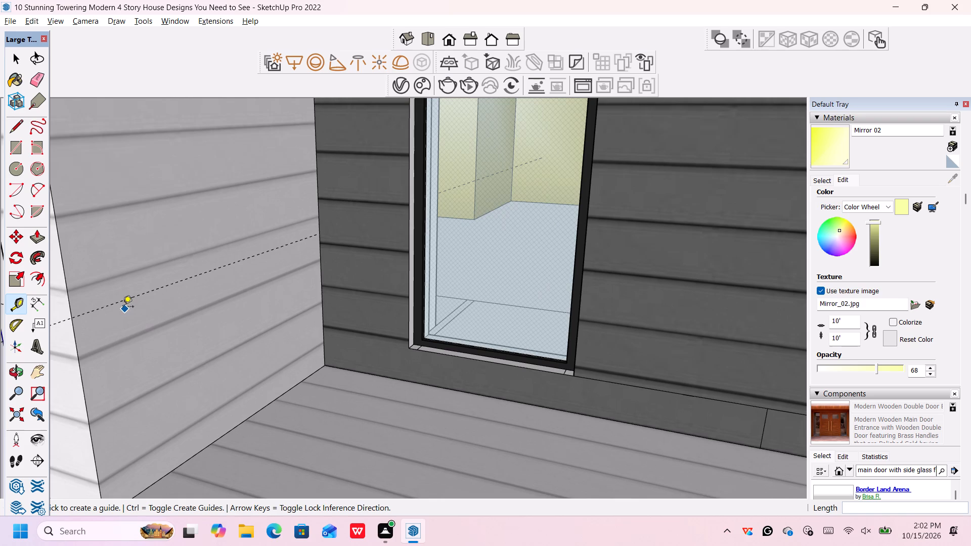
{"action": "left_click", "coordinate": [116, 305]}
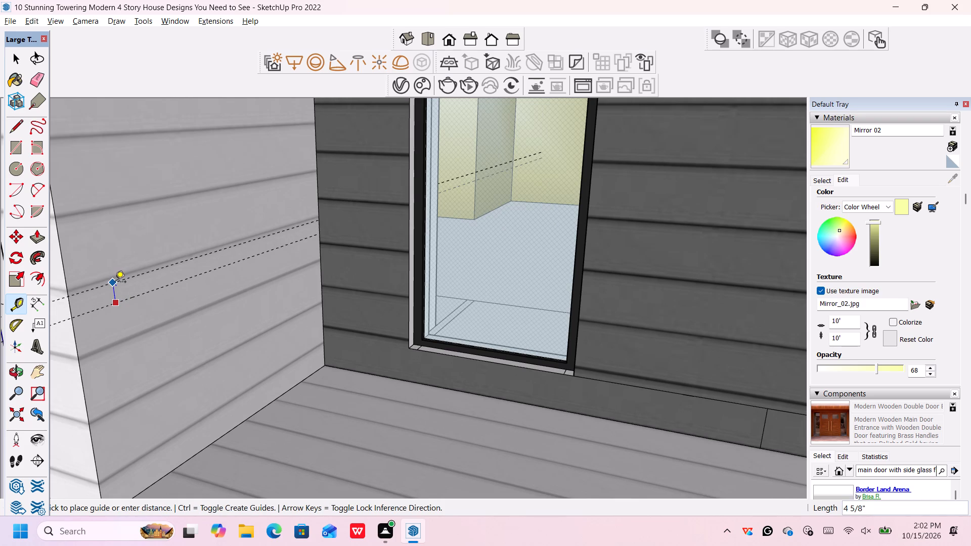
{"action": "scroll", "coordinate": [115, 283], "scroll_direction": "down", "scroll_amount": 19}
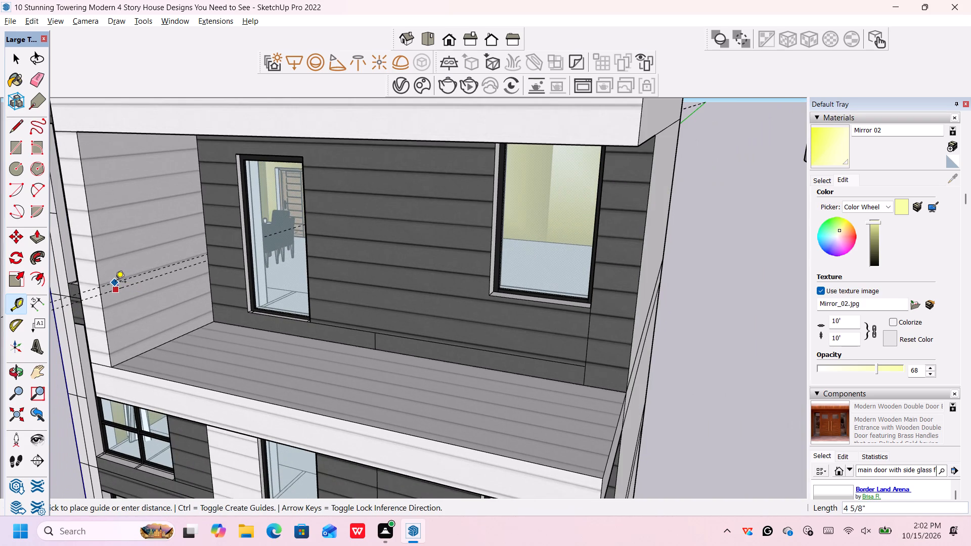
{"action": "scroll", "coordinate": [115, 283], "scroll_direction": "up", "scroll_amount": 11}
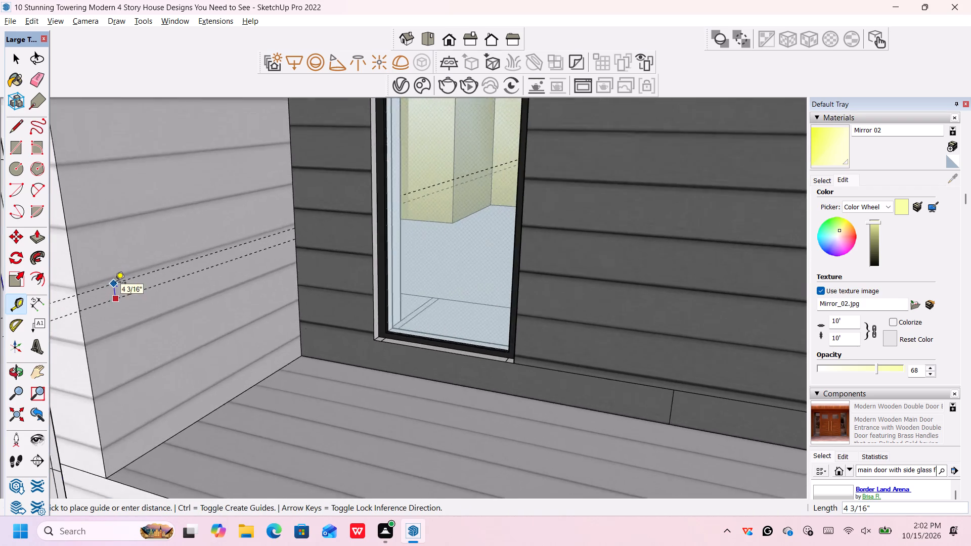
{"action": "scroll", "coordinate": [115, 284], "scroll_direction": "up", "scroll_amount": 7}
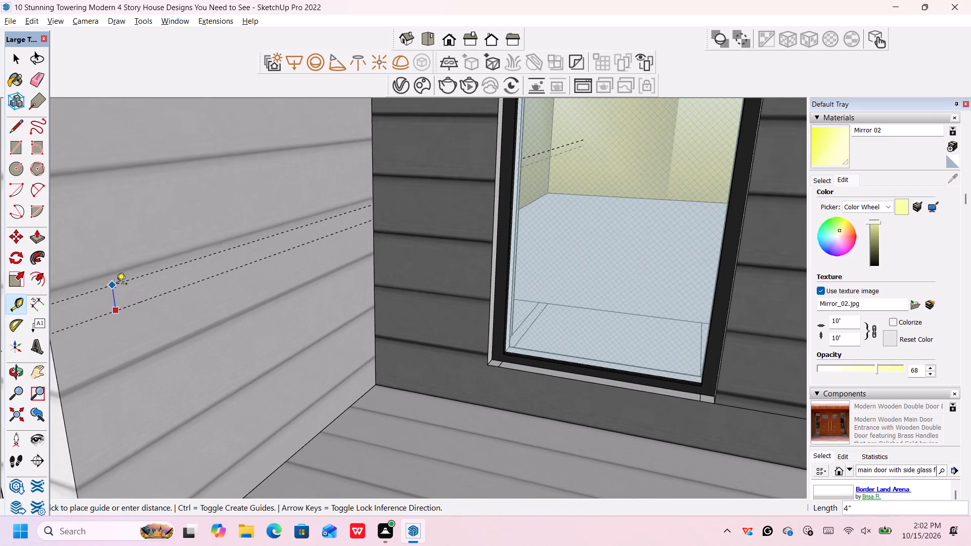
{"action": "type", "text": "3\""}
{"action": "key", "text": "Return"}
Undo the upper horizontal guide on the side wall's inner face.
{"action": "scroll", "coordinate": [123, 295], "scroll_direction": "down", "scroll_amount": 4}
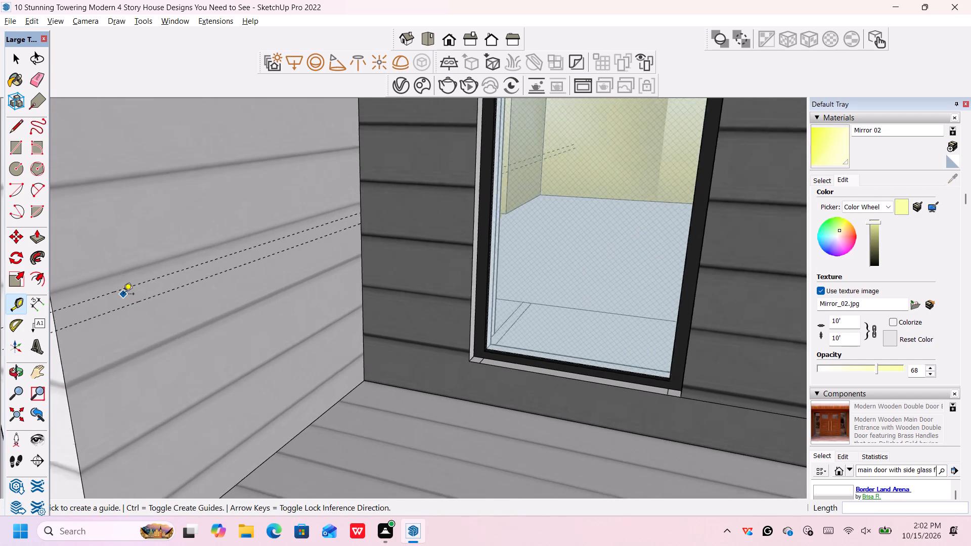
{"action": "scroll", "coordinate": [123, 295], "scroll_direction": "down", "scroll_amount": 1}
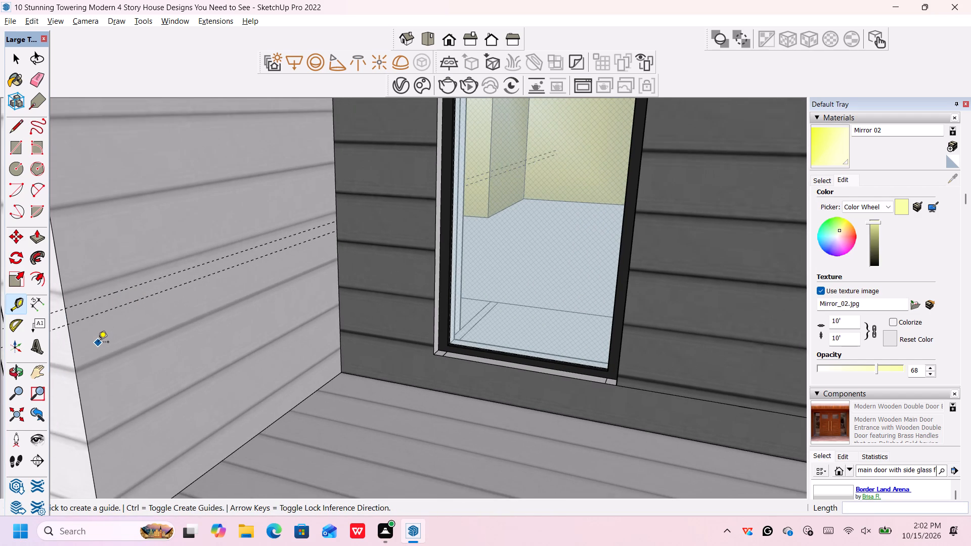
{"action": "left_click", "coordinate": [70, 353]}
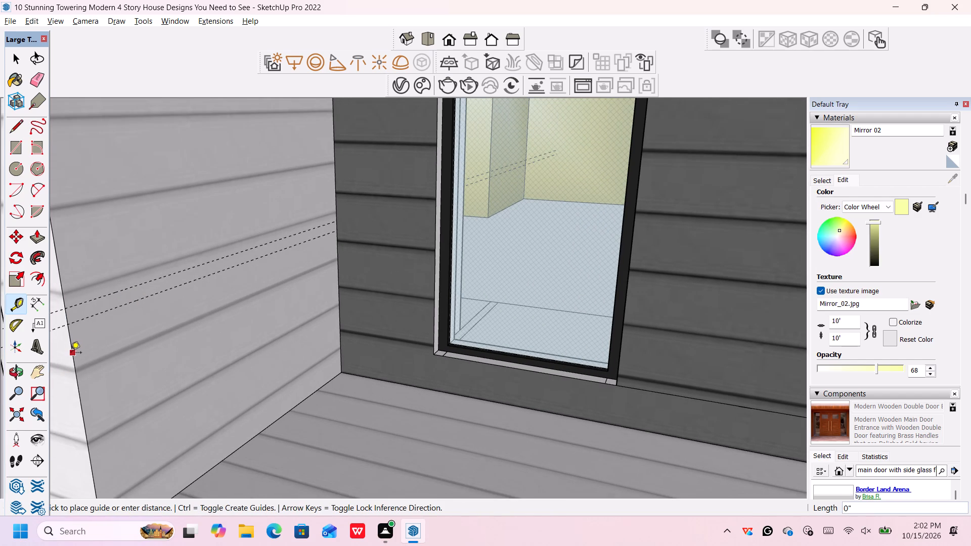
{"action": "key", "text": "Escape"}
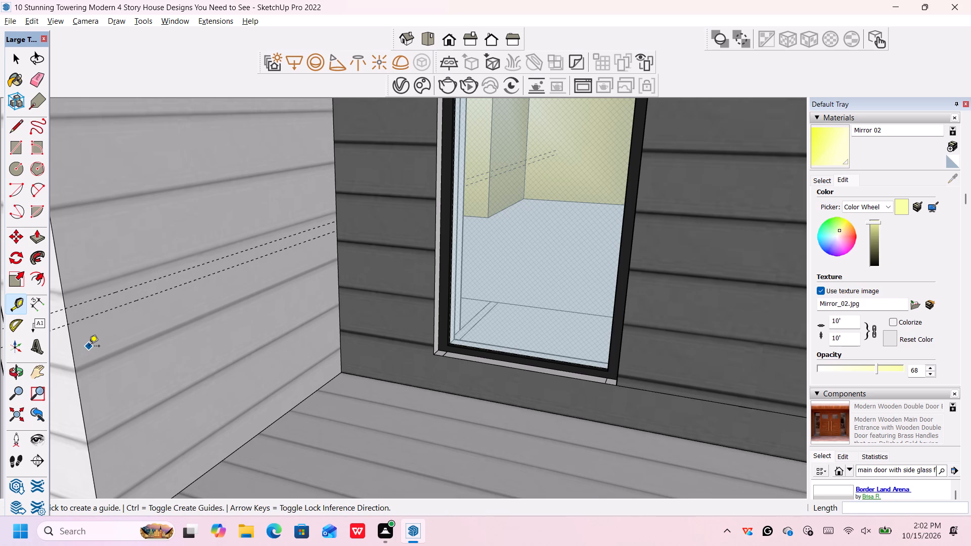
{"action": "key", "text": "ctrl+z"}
Place a horizontal guide 3" above the 4' guide on the side wall's inner face.
{"action": "left_click", "coordinate": [103, 315]}
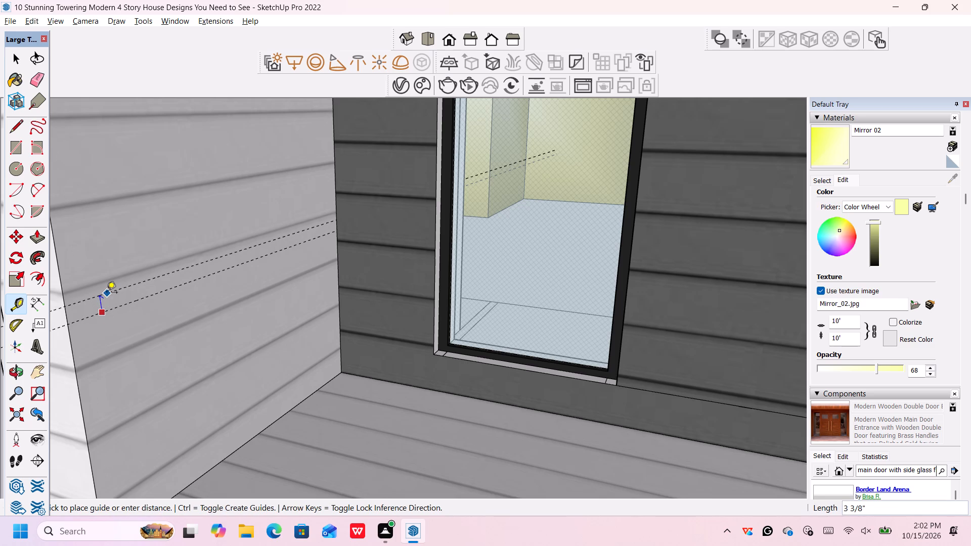
{"action": "key", "text": "3"}
{"action": "key", "text": "shift+quotedbl"}
{"action": "key", "text": "Return"}
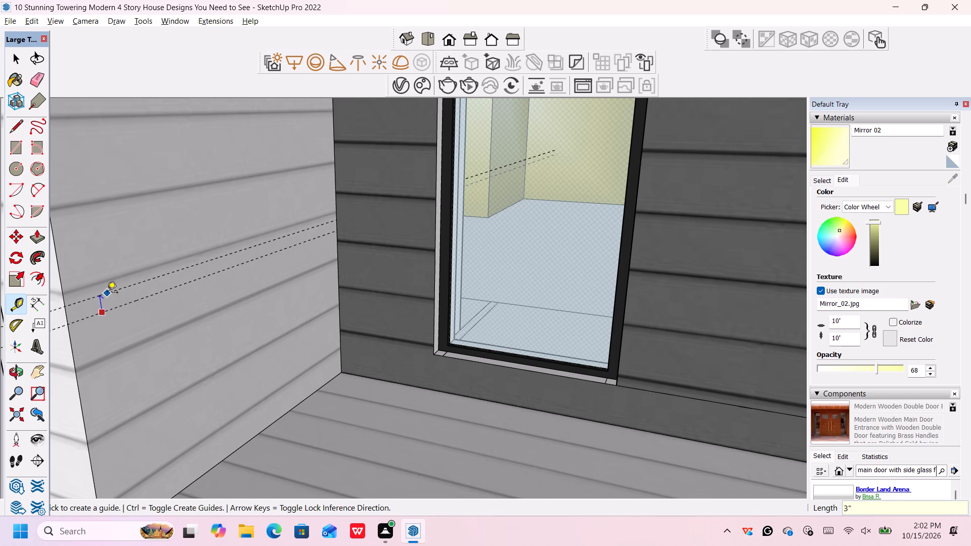
Place a vertical guide on the side wall's inner face, 3" in from its front edge.
{"action": "scroll", "coordinate": [92, 309], "scroll_direction": "down", "scroll_amount": 3}
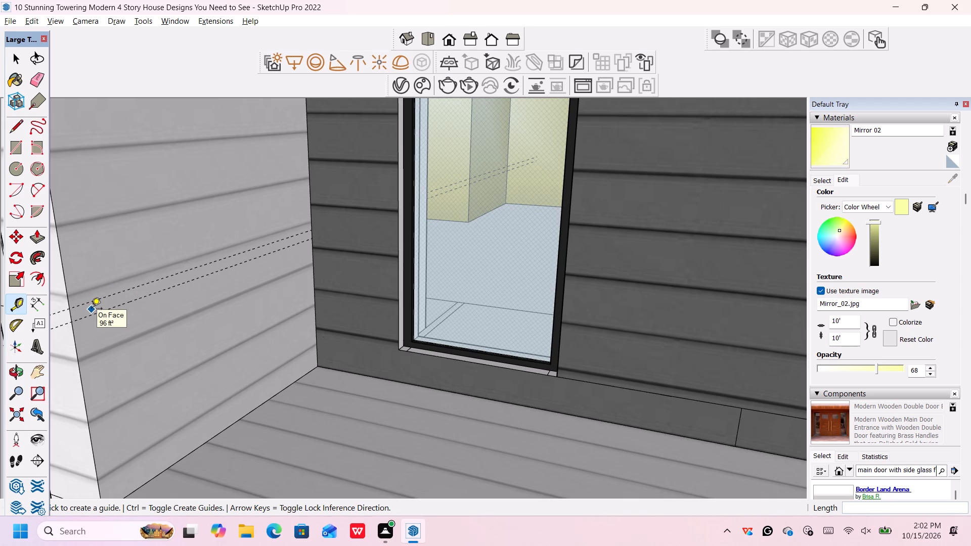
{"action": "left_click", "coordinate": [76, 346]}
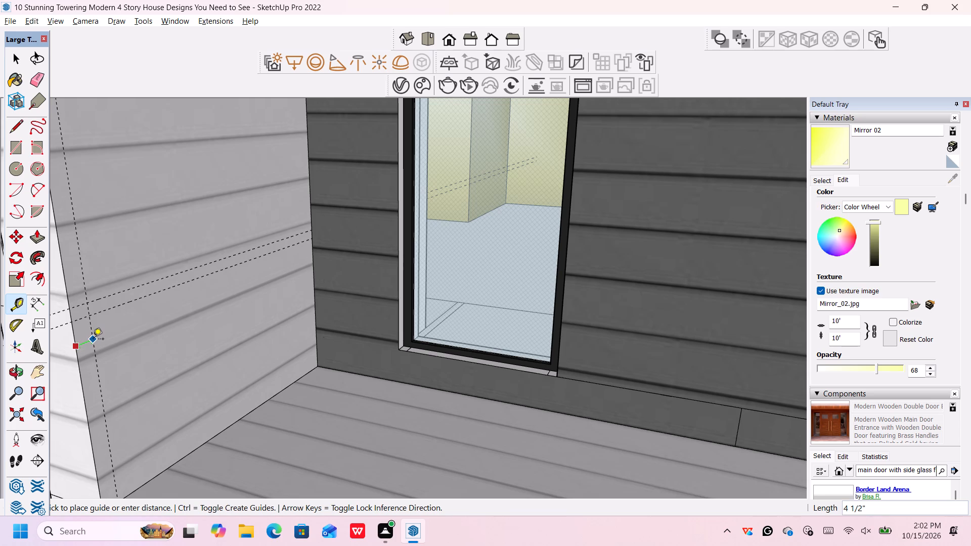
{"action": "type", "text": "3\""}
{"action": "key", "text": "Return"}
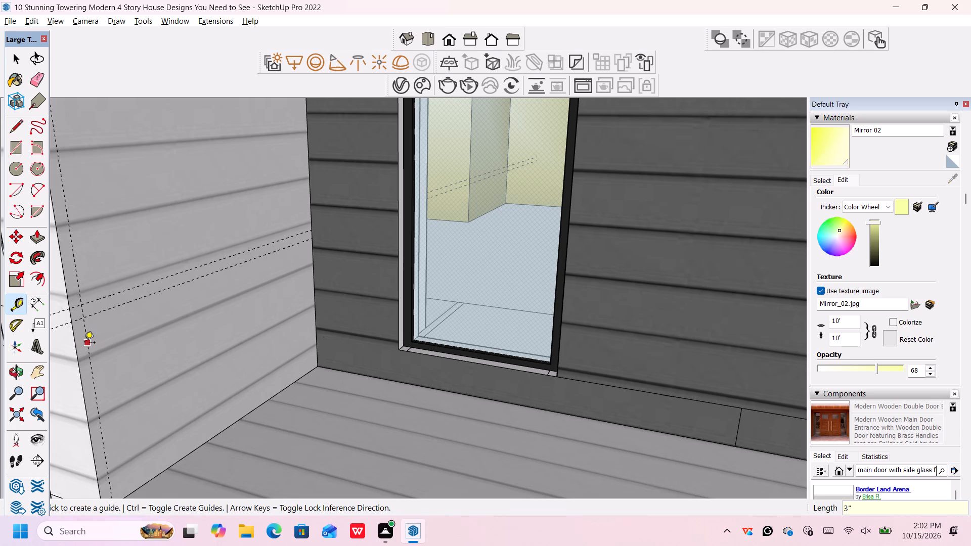
Place a second vertical guide 2" further in from the first one on the side wall's inner face.
{"action": "scroll", "coordinate": [84, 343], "scroll_direction": "up", "scroll_amount": 2}
{"action": "scroll", "coordinate": [85, 343], "scroll_direction": "down", "scroll_amount": 1}
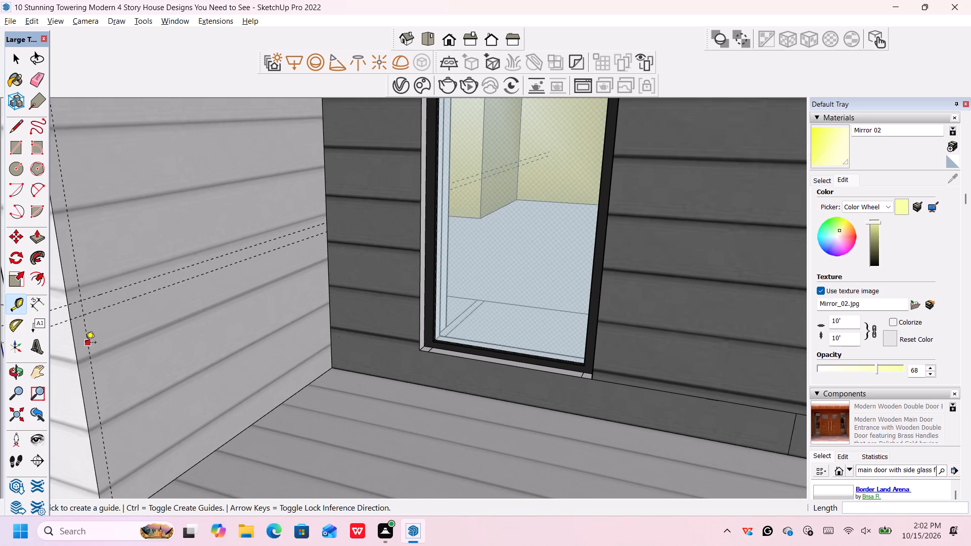
{"action": "left_click", "coordinate": [87, 341]}
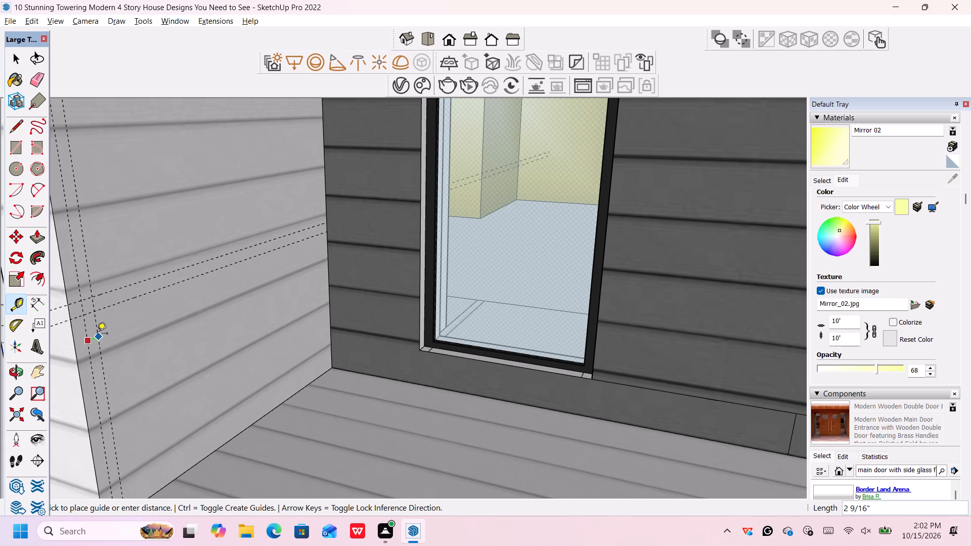
{"action": "scroll", "coordinate": [97, 333], "scroll_direction": "up", "scroll_amount": 3}
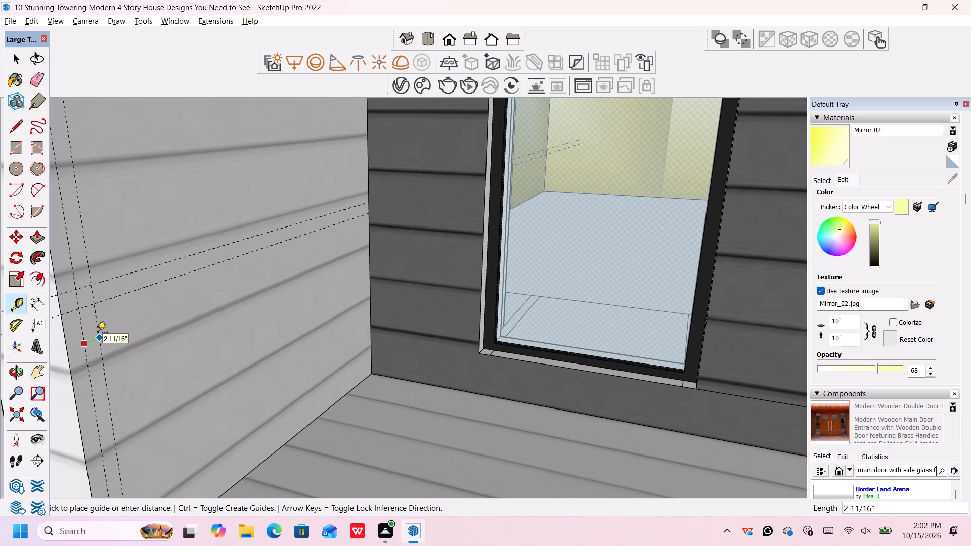
{"action": "key", "text": "2"}
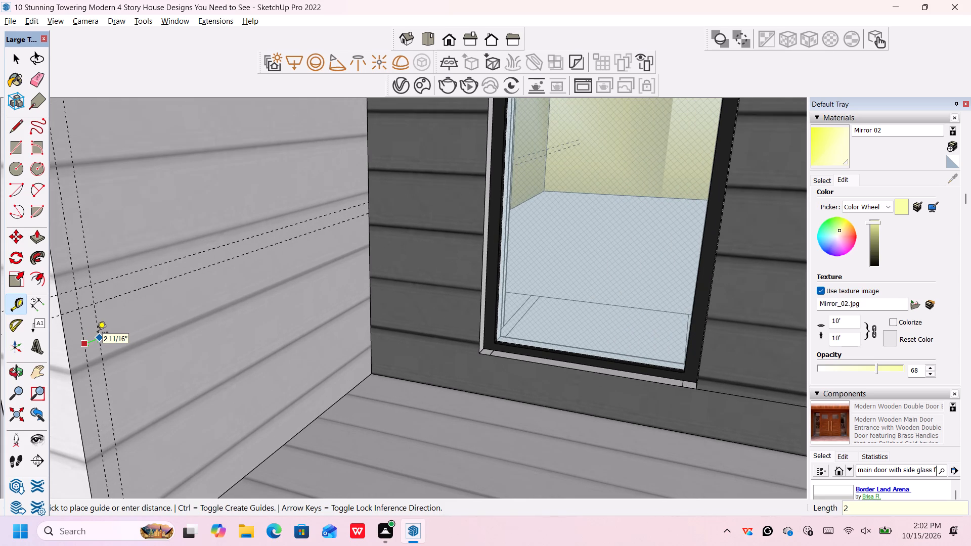
{"action": "key", "text": "shift+quotedbl"}
{"action": "key", "text": "Return"}
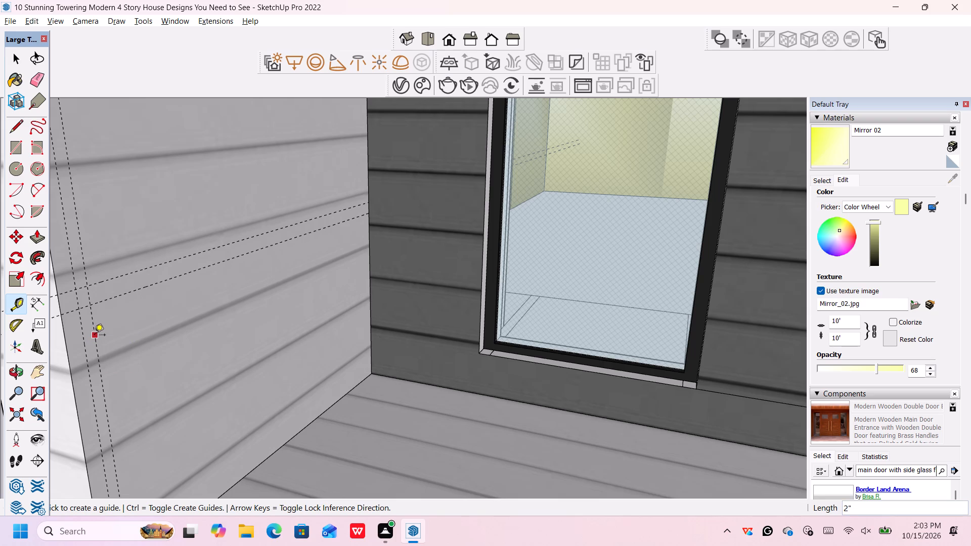
Draw a 3" by 2" rectangle between the crossing guides on the side wall's inner face.
{"action": "key", "text": "space"}
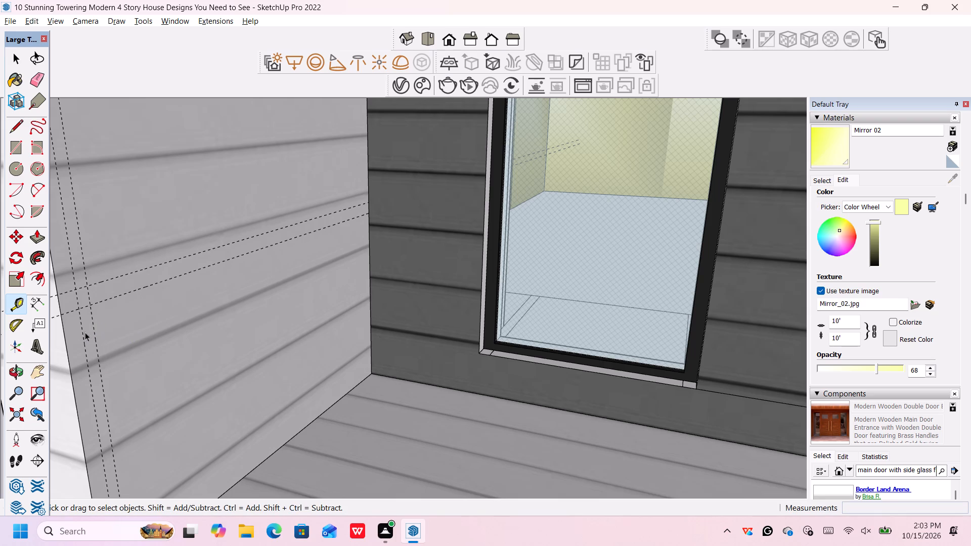
{"action": "key", "text": "r"}
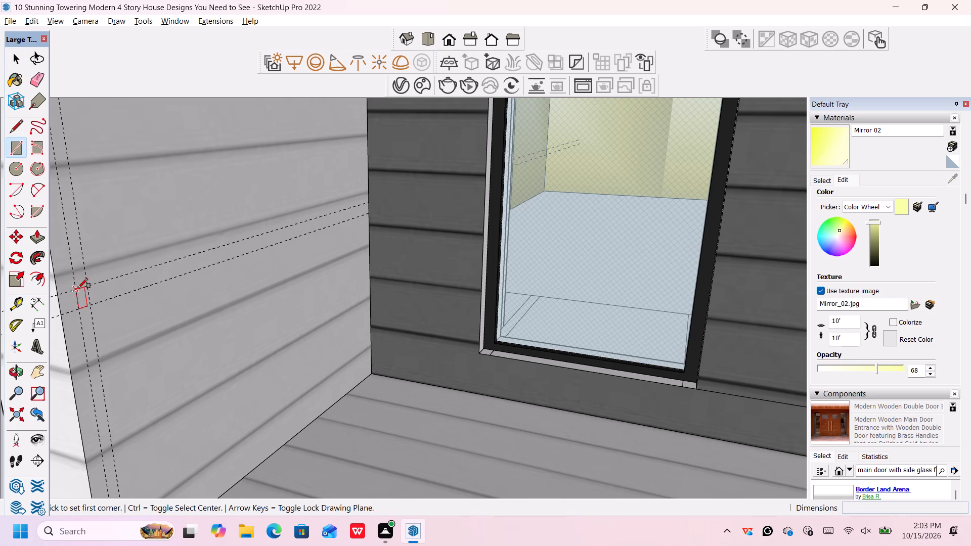
{"action": "left_click", "coordinate": [76, 289]}
{"action": "left_click", "coordinate": [91, 305]}
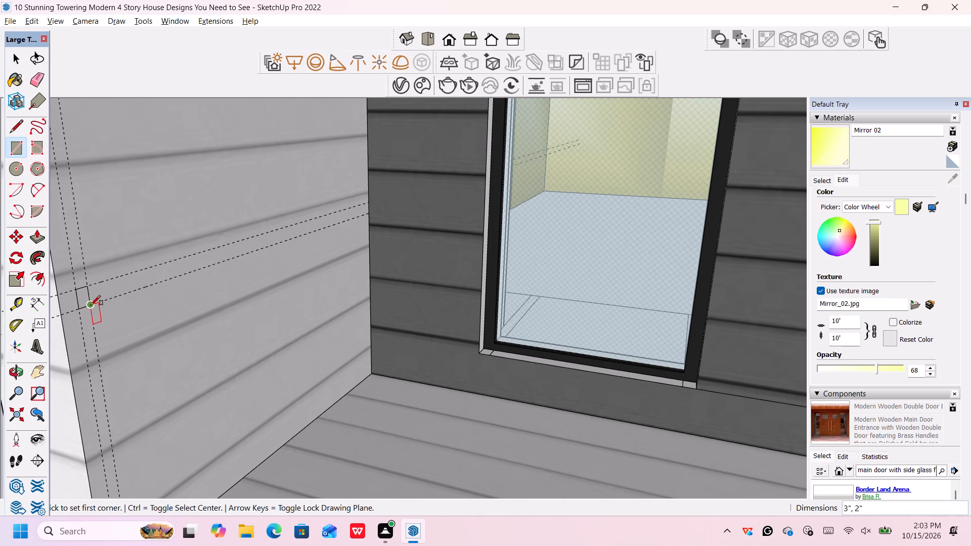
{"action": "key", "text": "space"}
Push/Pull the small rectangle 25' along the balcony's front, up to the building's far side wall plane, as a rail.
{"action": "scroll", "coordinate": [92, 305], "scroll_direction": "down", "scroll_amount": 6}
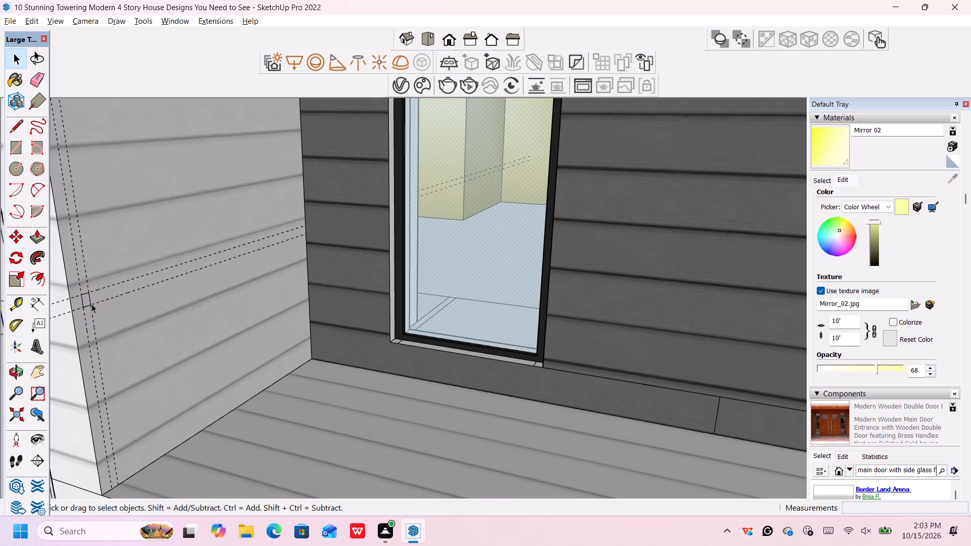
{"action": "key", "text": "p"}
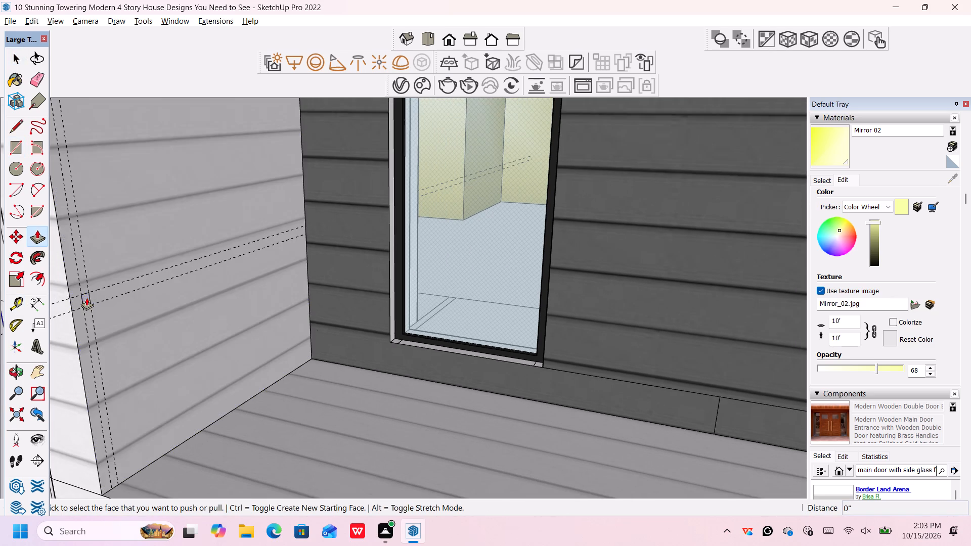
{"action": "scroll", "coordinate": [86, 298], "scroll_direction": "up", "scroll_amount": 5}
{"action": "left_click", "coordinate": [86, 298]}
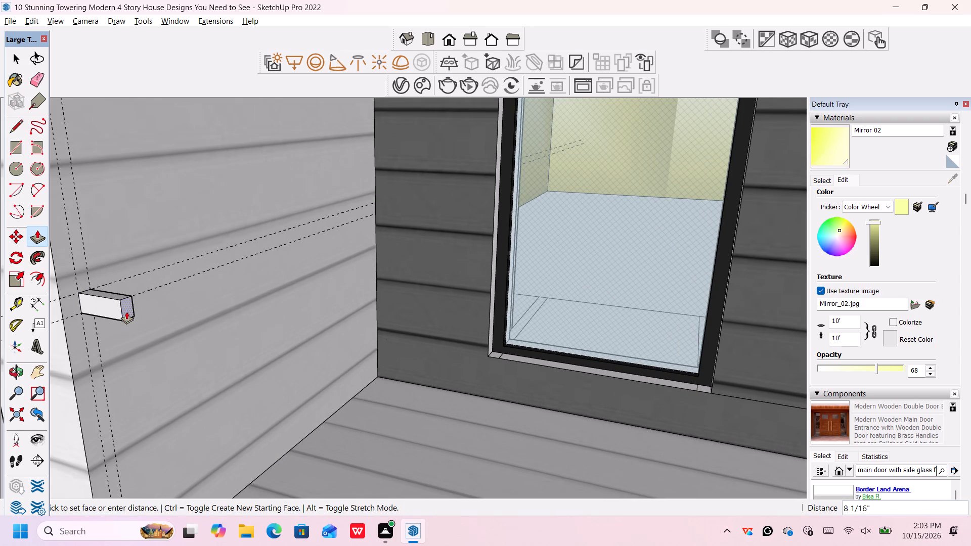
{"action": "scroll", "coordinate": [126, 311], "scroll_direction": "down", "scroll_amount": 20}
{"action": "scroll", "coordinate": [126, 311], "scroll_direction": "down", "scroll_amount": 2}
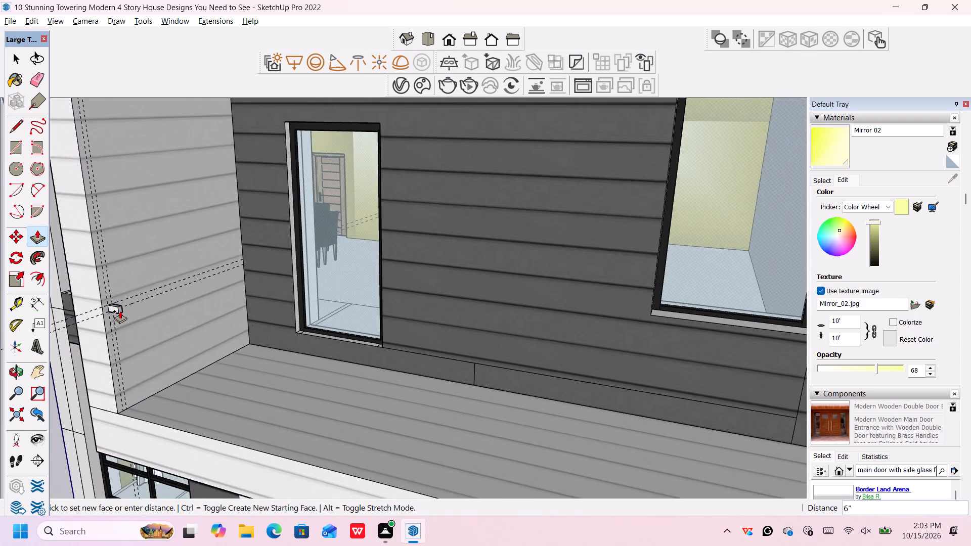
{"action": "scroll", "coordinate": [120, 311], "scroll_direction": "down", "scroll_amount": 16}
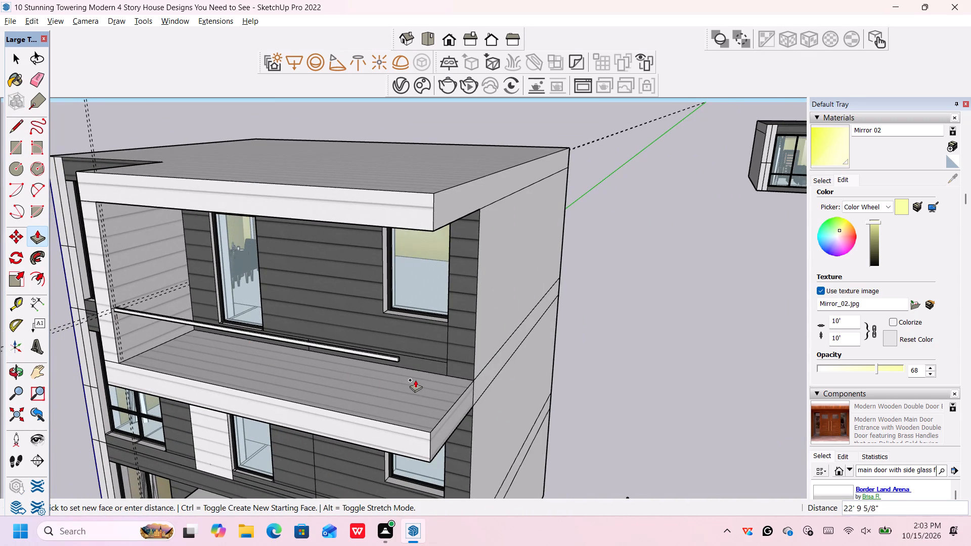
{"action": "scroll", "coordinate": [421, 380], "scroll_direction": "up", "scroll_amount": 1}
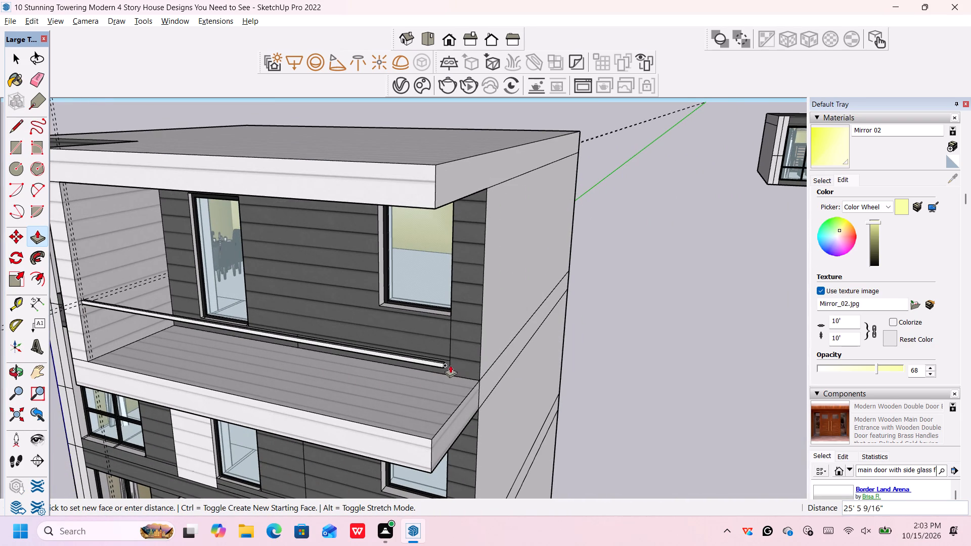
{"action": "left_click", "coordinate": [488, 344]}
{"action": "scroll", "coordinate": [488, 345], "scroll_direction": "down", "scroll_amount": 5}
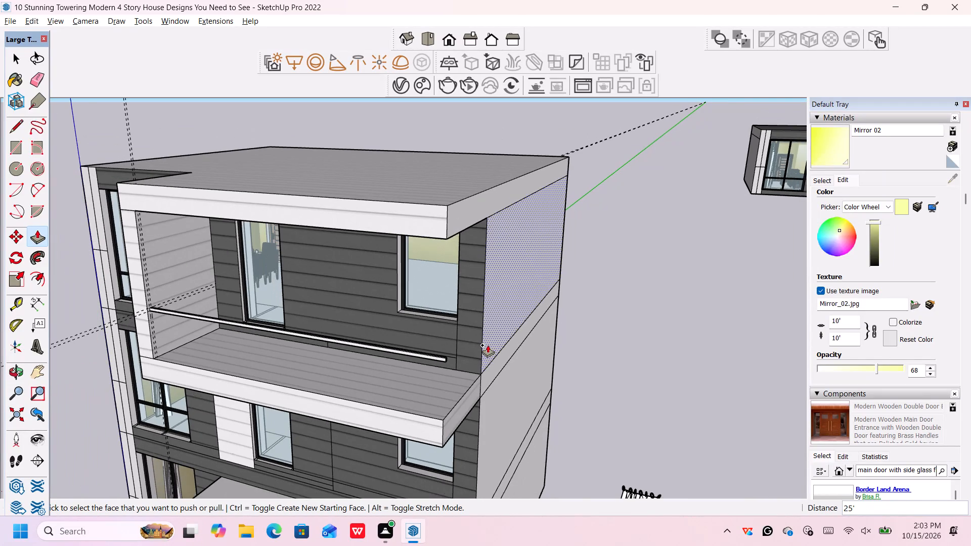
{"action": "middle_click_drag", "start_coordinate": [483, 346], "coordinate": [418, 353]}
{"action": "scroll", "coordinate": [357, 358], "scroll_direction": "down", "scroll_amount": 5}
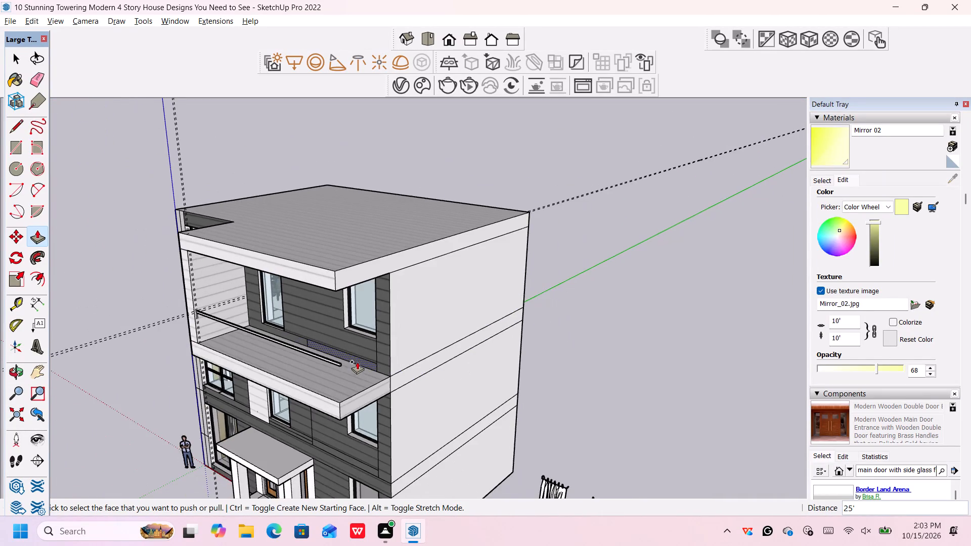
{"action": "scroll", "coordinate": [357, 363], "scroll_direction": "up", "scroll_amount": 8}
{"action": "key", "text": "space"}
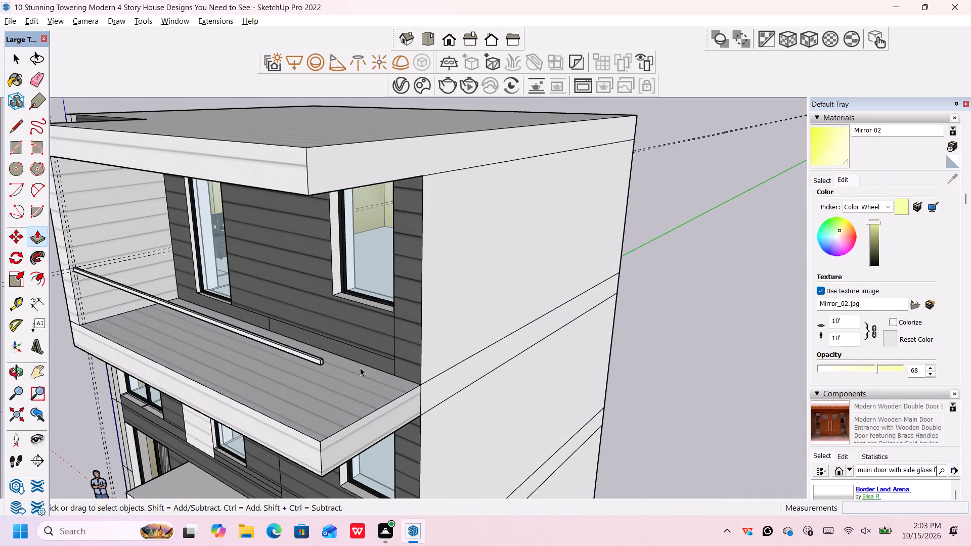
Delete the two horizontal and two vertical guides used for laying out the balcony rail.
{"action": "scroll", "coordinate": [366, 353], "scroll_direction": "down", "scroll_amount": 2}
{"action": "scroll", "coordinate": [367, 353], "scroll_direction": "up", "scroll_amount": 1}
{"action": "middle_click_drag", "start_coordinate": [373, 355], "coordinate": [415, 371]}
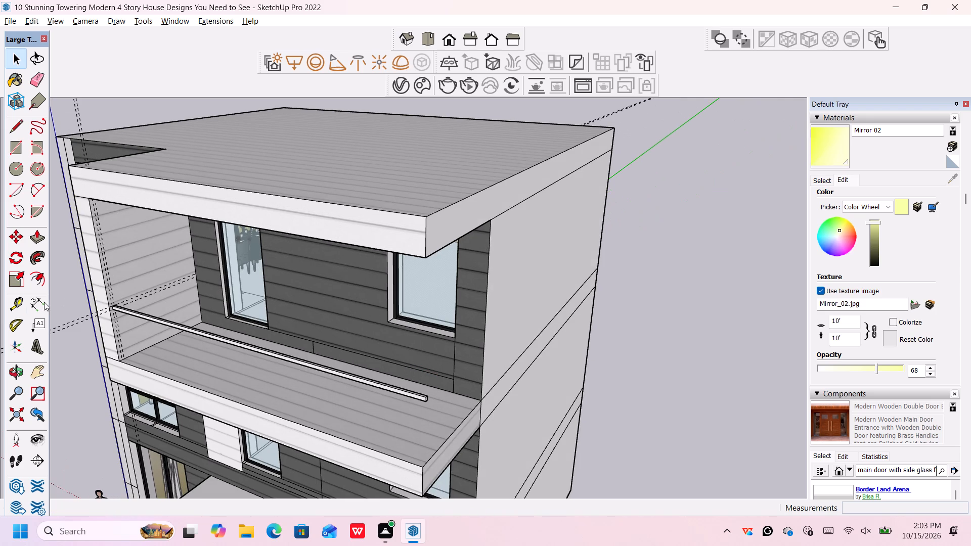
{"action": "left_click_drag", "start_coordinate": [70, 311], "coordinate": [57, 334]}
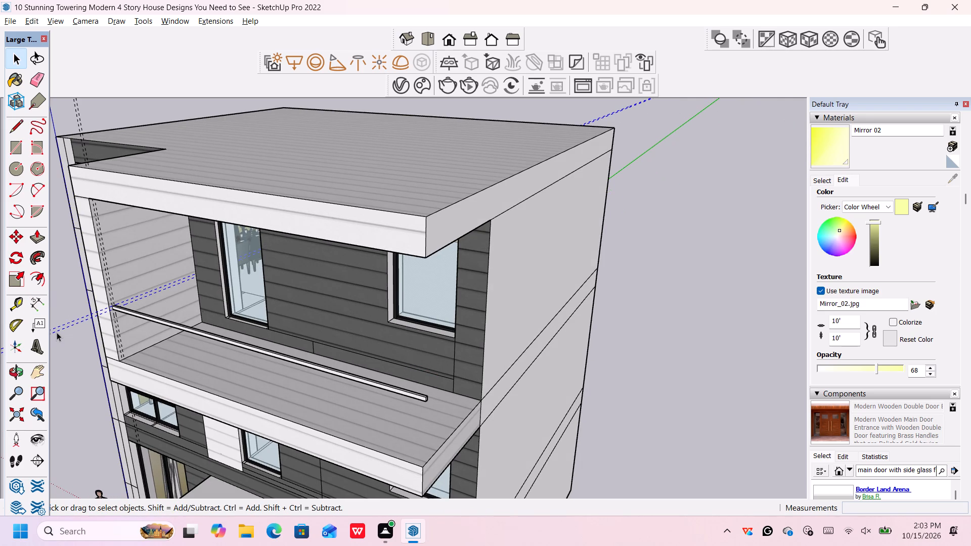
{"action": "key", "text": "Delete"}
{"action": "left_click_drag", "start_coordinate": [83, 106], "coordinate": [76, 107]}
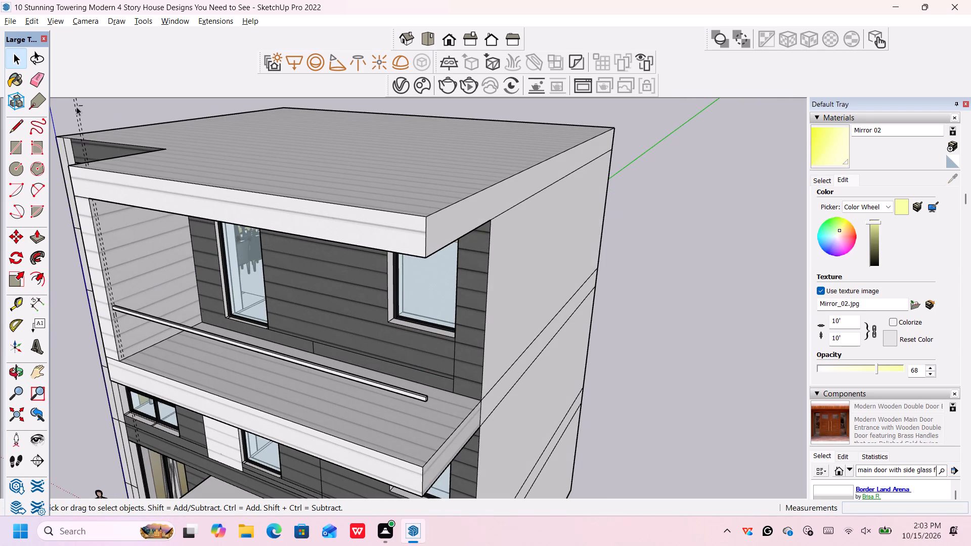
{"action": "left_click_drag", "start_coordinate": [76, 107], "coordinate": [66, 112]}
{"action": "key", "text": "Delete"}
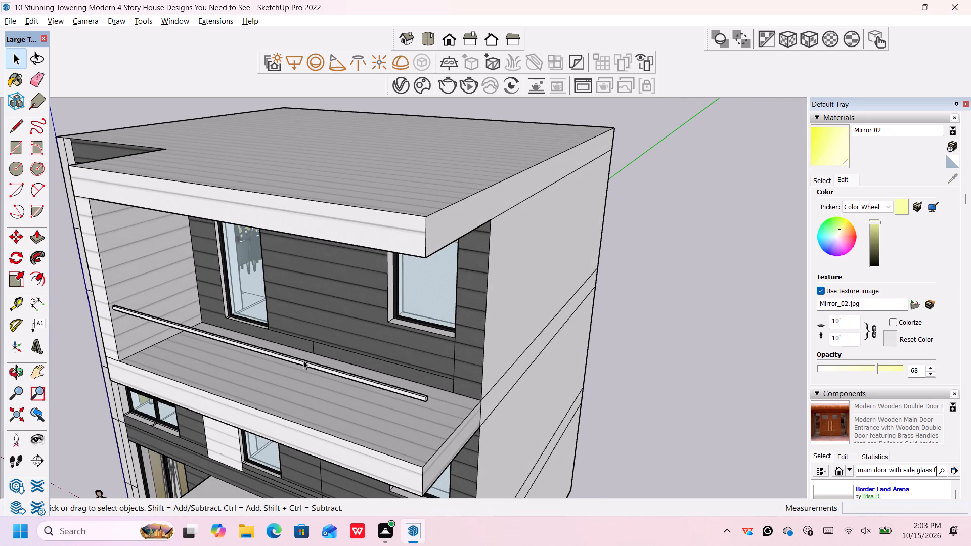
Undo the guide deletions and the balcony rail's extrusion, back to the small rectangle on the side wall's inner face.
{"action": "scroll", "coordinate": [410, 385], "scroll_direction": "up", "scroll_amount": 1}
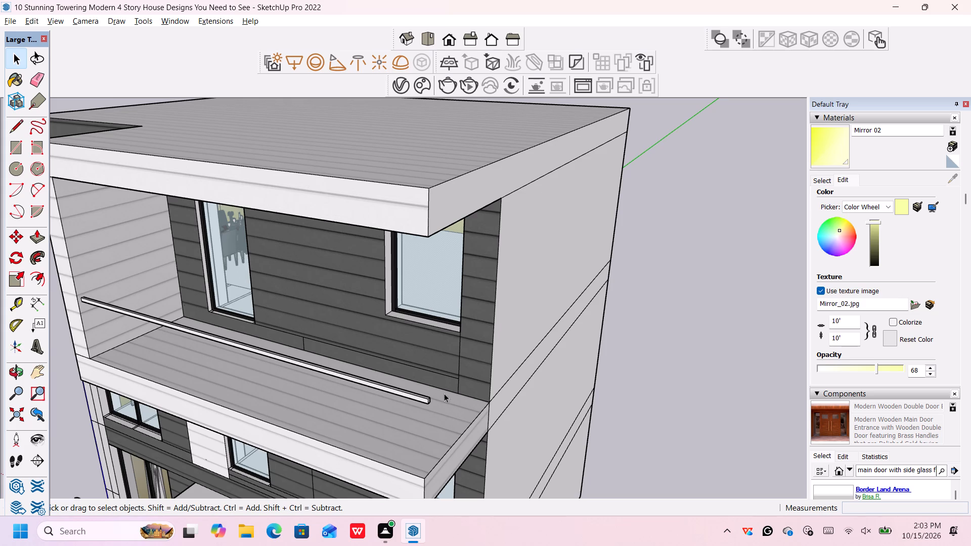
{"action": "middle_click", "coordinate": [444, 386]}
{"action": "key", "text": "ctrl+z"}
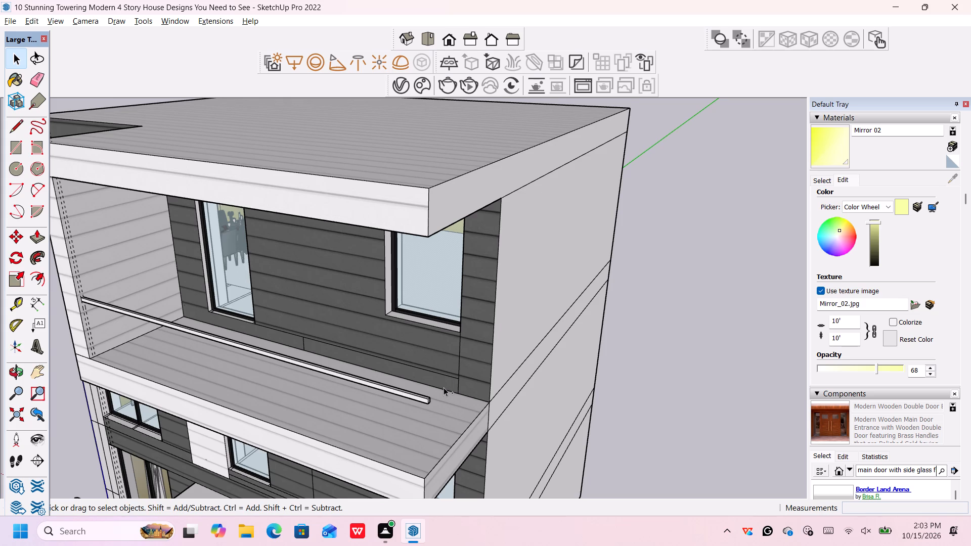
{"action": "key", "text": "ctrl+z"}
{"action": "key", "text": "ctrl+z"}
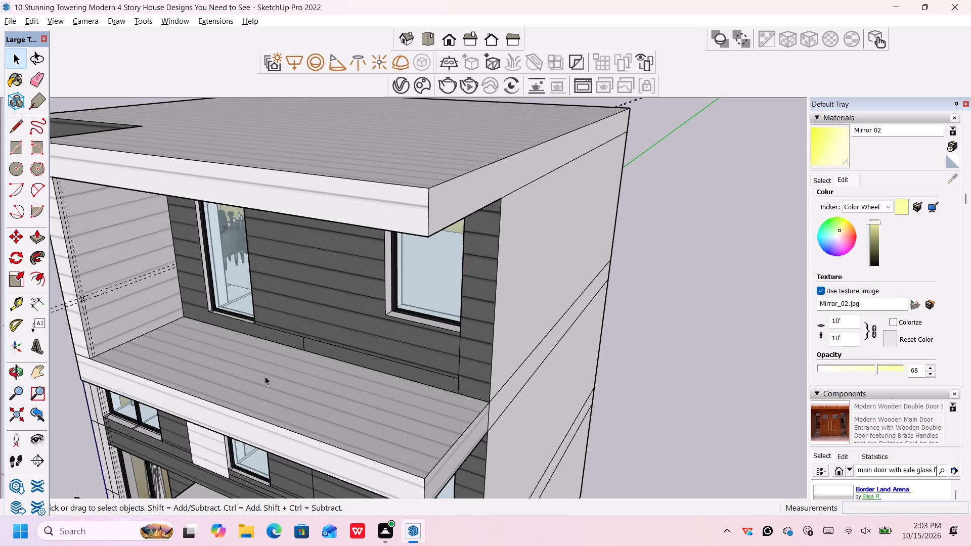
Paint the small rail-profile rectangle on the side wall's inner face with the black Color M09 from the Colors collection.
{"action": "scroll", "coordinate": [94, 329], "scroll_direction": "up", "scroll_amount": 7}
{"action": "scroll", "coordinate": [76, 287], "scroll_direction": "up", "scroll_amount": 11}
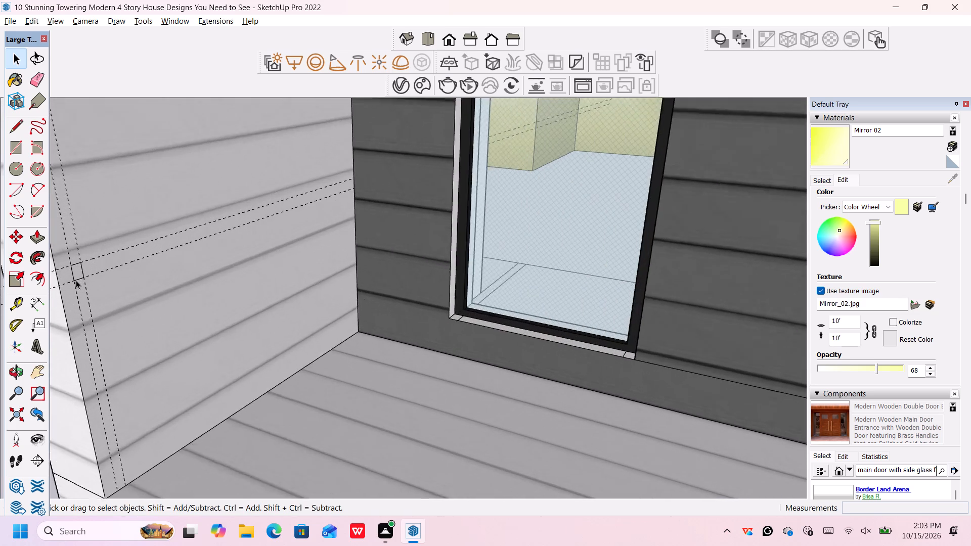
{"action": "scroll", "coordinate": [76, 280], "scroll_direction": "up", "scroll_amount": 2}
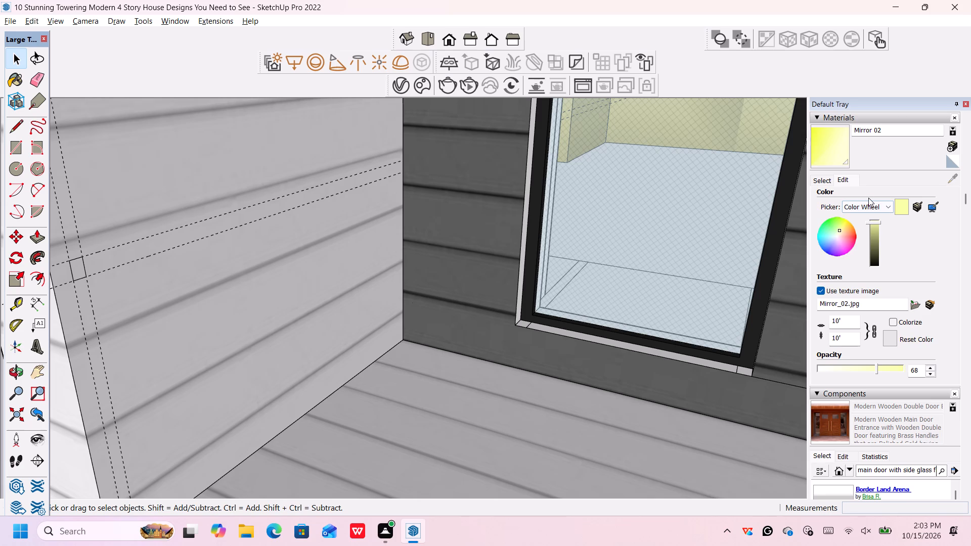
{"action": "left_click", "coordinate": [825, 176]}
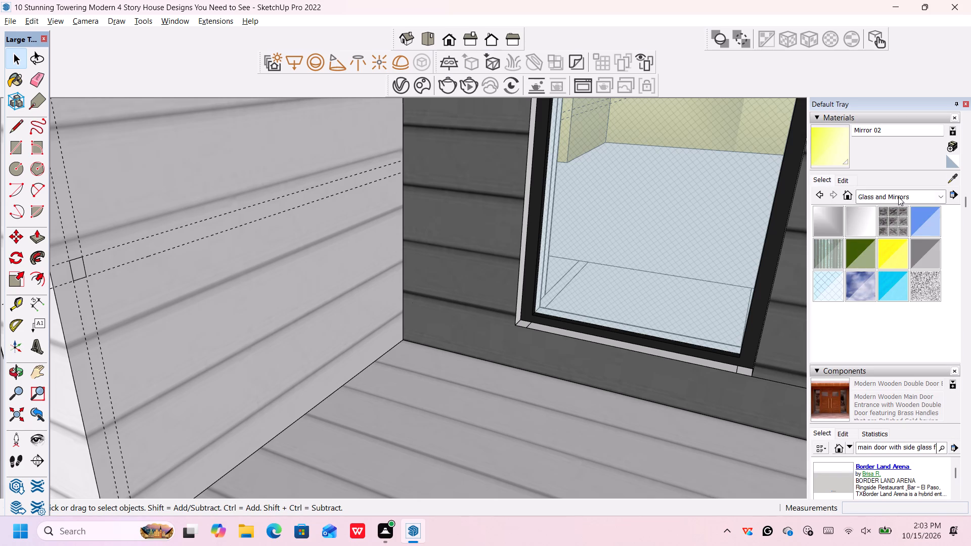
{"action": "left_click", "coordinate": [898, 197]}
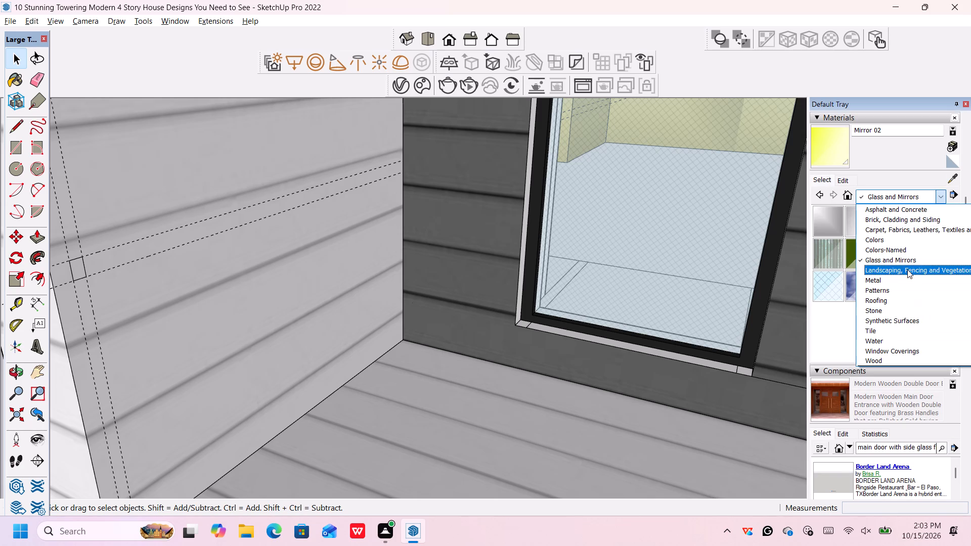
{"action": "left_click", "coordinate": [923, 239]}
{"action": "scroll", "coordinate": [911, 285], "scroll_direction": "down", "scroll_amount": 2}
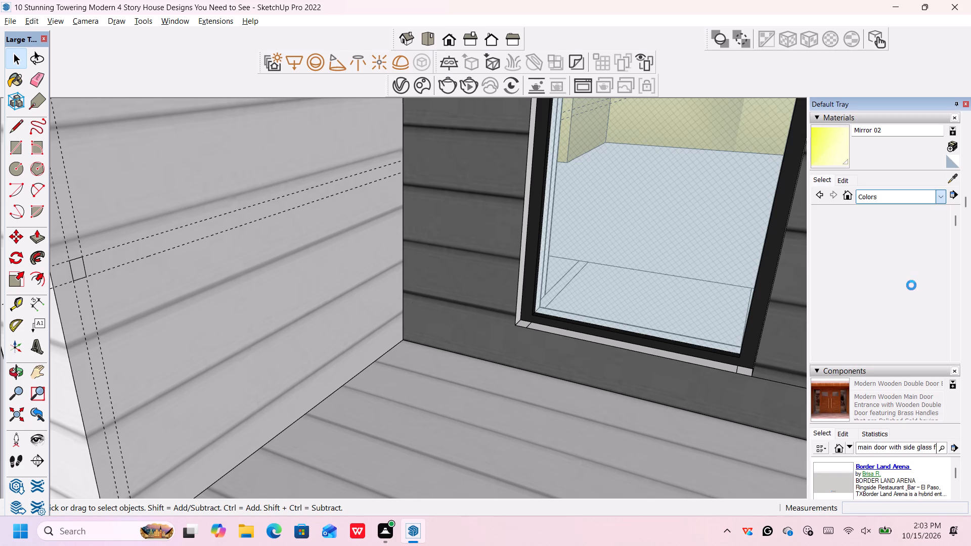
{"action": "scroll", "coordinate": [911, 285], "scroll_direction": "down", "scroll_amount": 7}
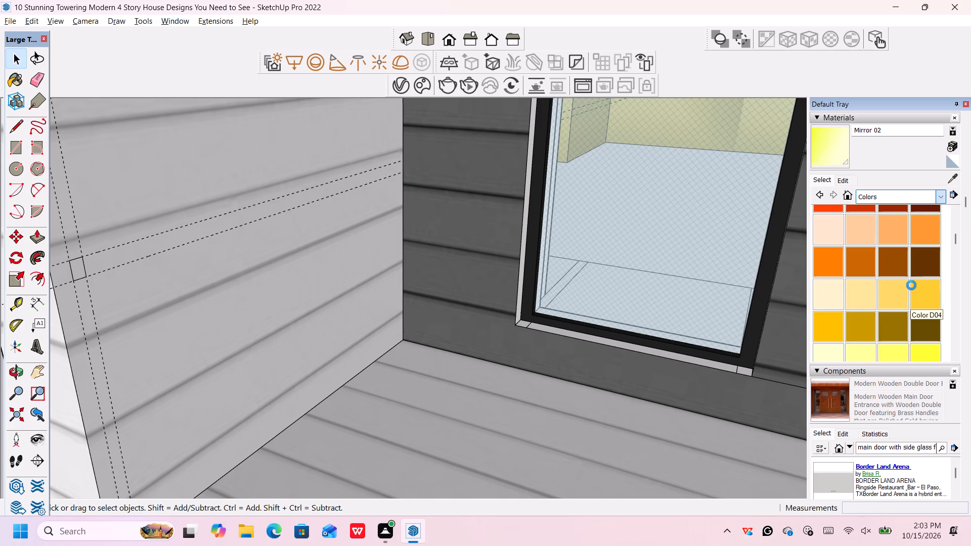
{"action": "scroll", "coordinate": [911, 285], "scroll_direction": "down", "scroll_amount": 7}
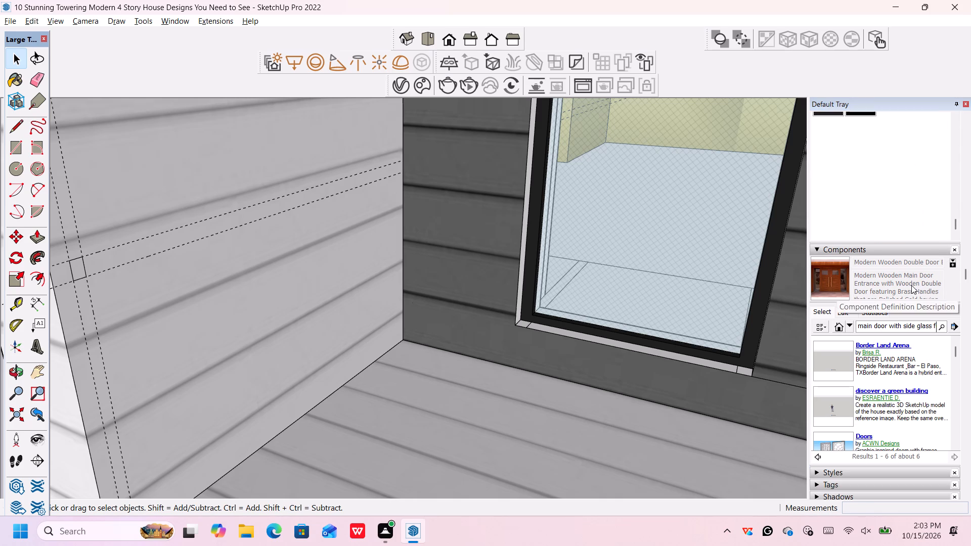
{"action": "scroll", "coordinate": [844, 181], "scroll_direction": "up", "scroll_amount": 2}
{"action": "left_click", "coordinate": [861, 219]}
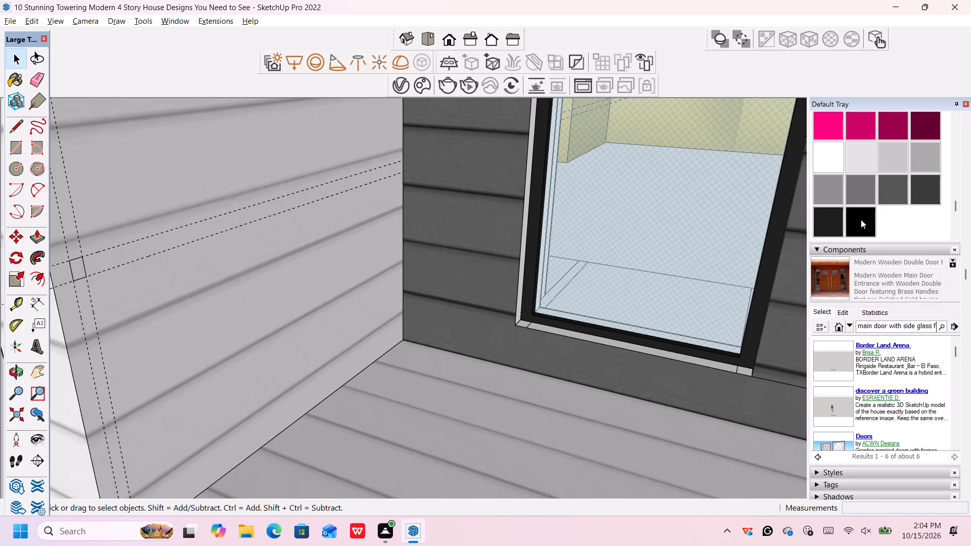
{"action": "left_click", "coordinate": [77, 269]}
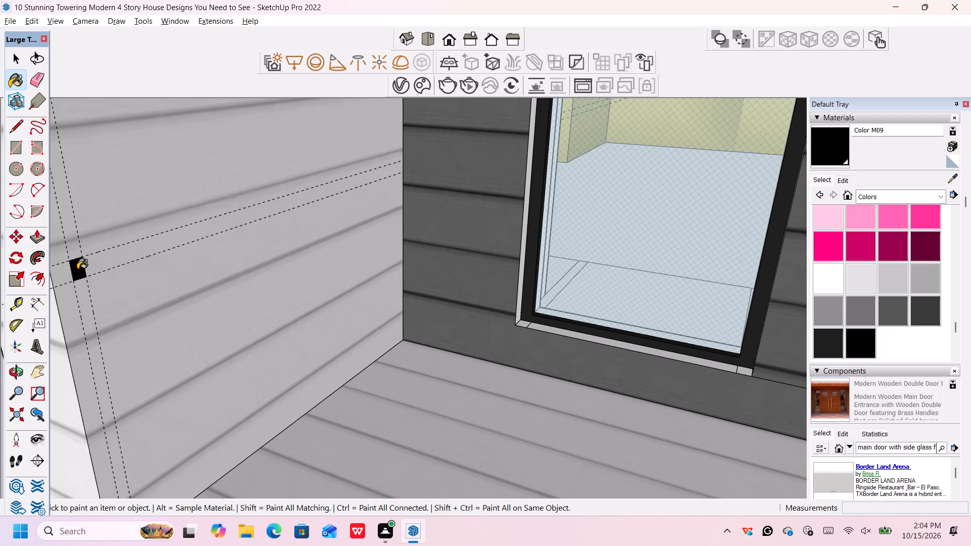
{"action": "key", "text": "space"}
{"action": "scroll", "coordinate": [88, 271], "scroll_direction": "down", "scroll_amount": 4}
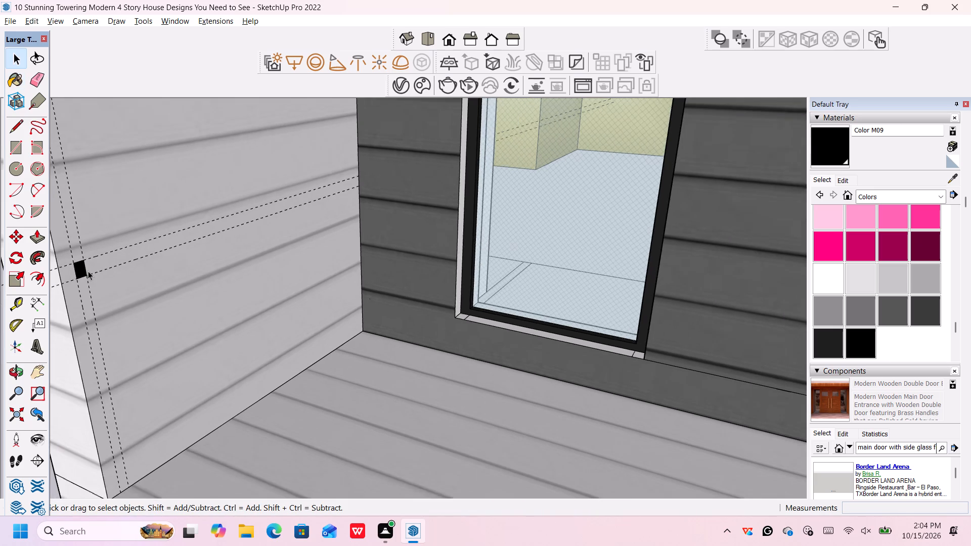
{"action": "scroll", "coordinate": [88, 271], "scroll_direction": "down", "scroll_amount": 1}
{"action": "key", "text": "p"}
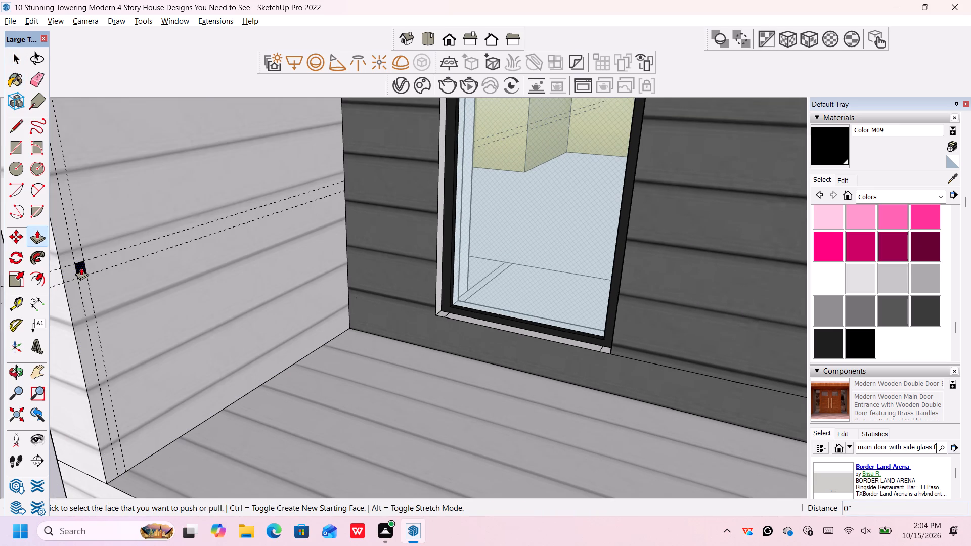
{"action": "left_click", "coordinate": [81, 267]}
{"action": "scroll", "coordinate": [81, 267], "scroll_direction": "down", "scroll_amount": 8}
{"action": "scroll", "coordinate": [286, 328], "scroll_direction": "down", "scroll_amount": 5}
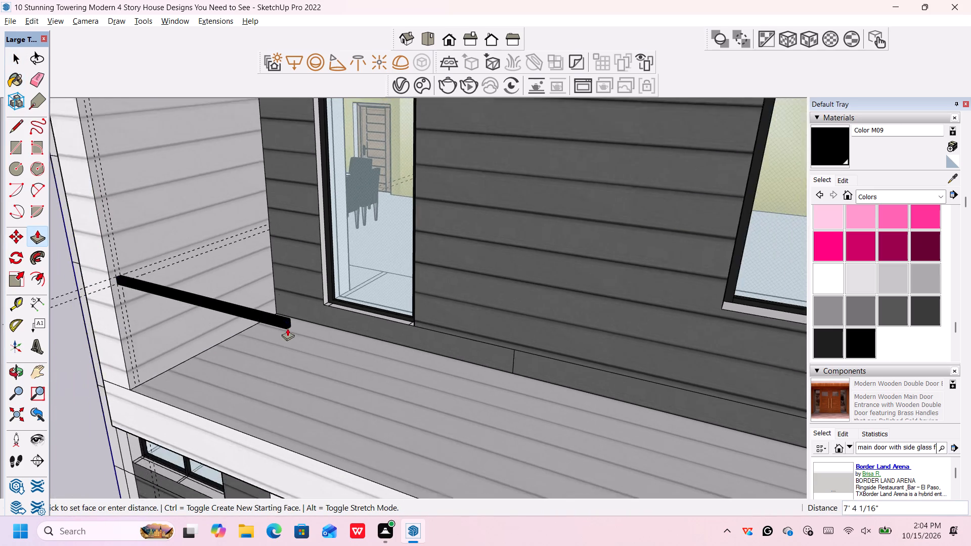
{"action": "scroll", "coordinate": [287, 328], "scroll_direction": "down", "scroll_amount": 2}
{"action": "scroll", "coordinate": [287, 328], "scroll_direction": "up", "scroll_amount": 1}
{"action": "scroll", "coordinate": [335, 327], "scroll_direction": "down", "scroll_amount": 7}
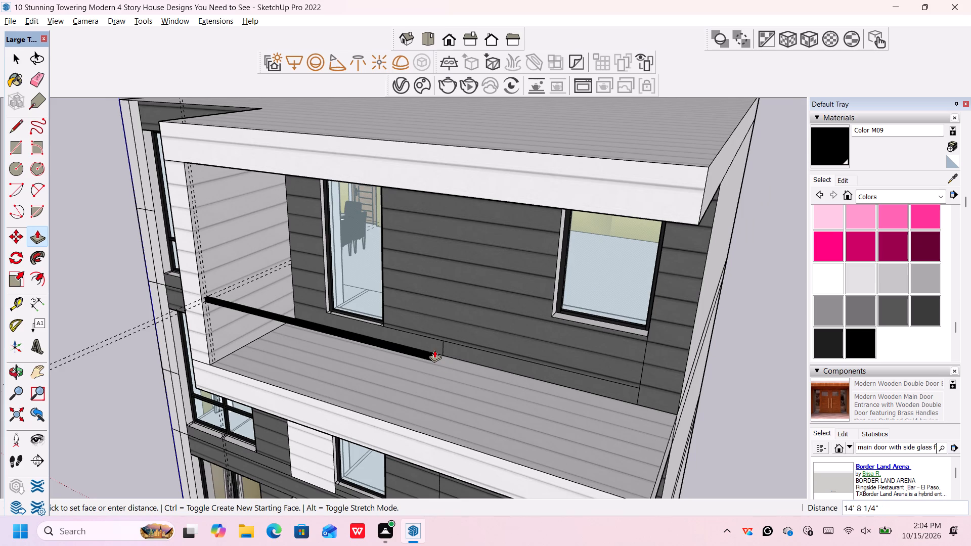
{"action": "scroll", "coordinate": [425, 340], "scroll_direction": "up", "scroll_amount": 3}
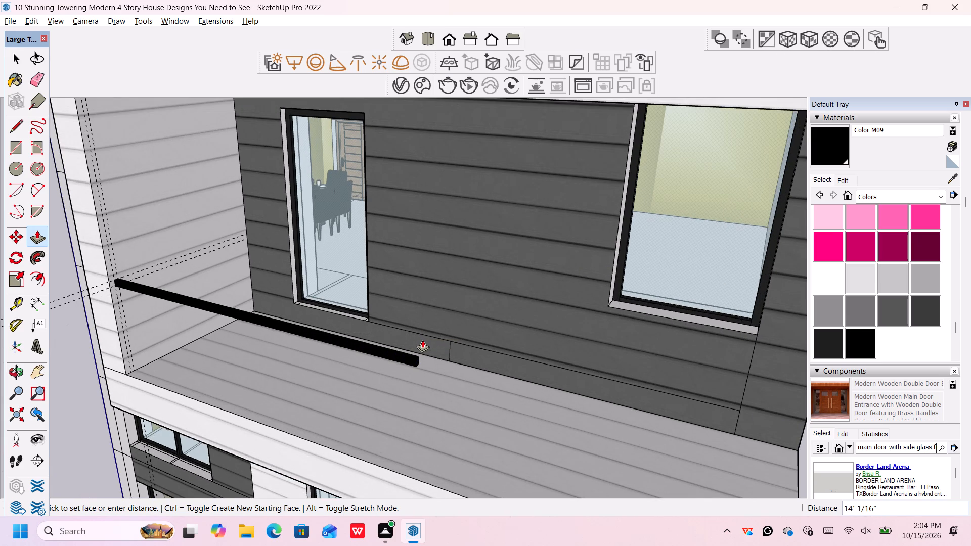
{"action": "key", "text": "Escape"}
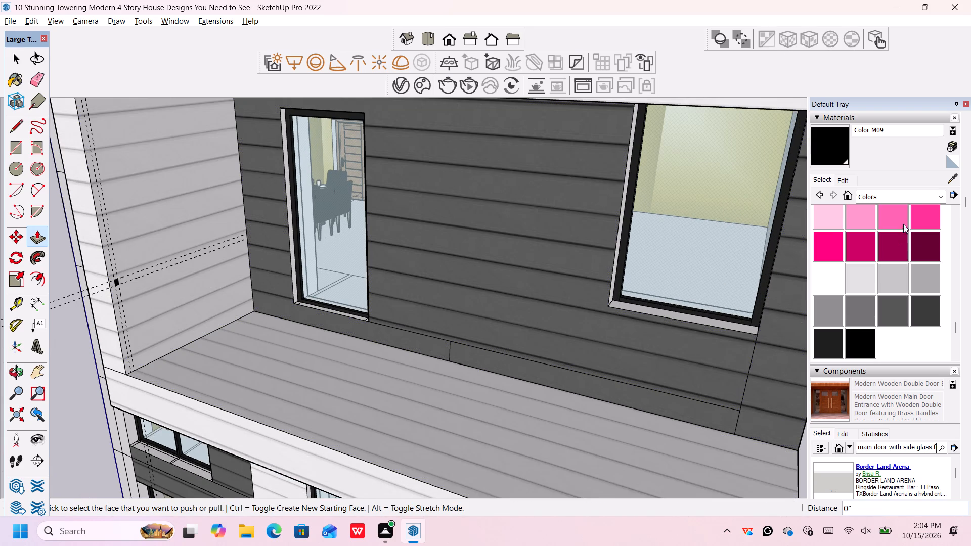
Paint the small rail-profile rectangle with Metal Seamed from the Metal collection.
{"action": "left_click", "coordinate": [909, 198]}
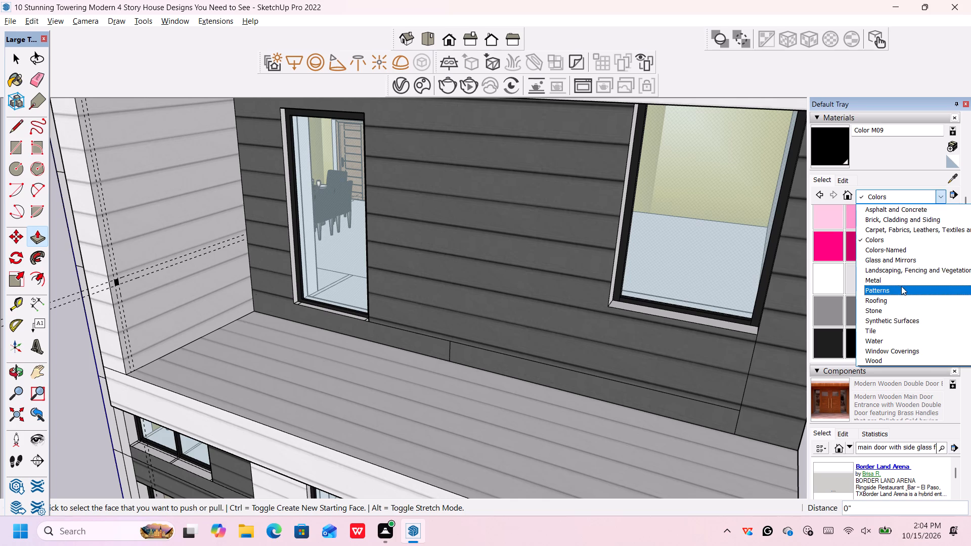
{"action": "left_click", "coordinate": [901, 281]}
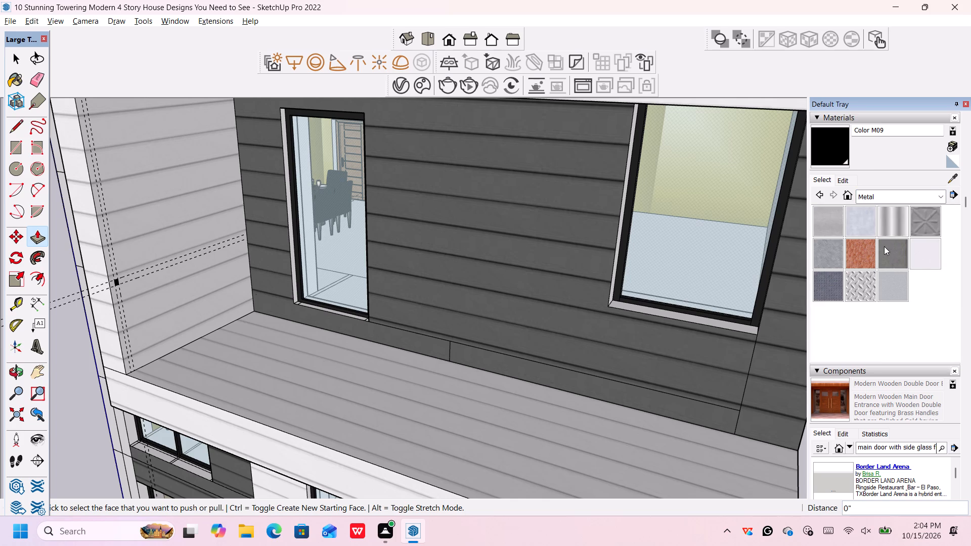
{"action": "left_click", "coordinate": [894, 251]}
{"action": "scroll", "coordinate": [143, 263], "scroll_direction": "up", "scroll_amount": 7}
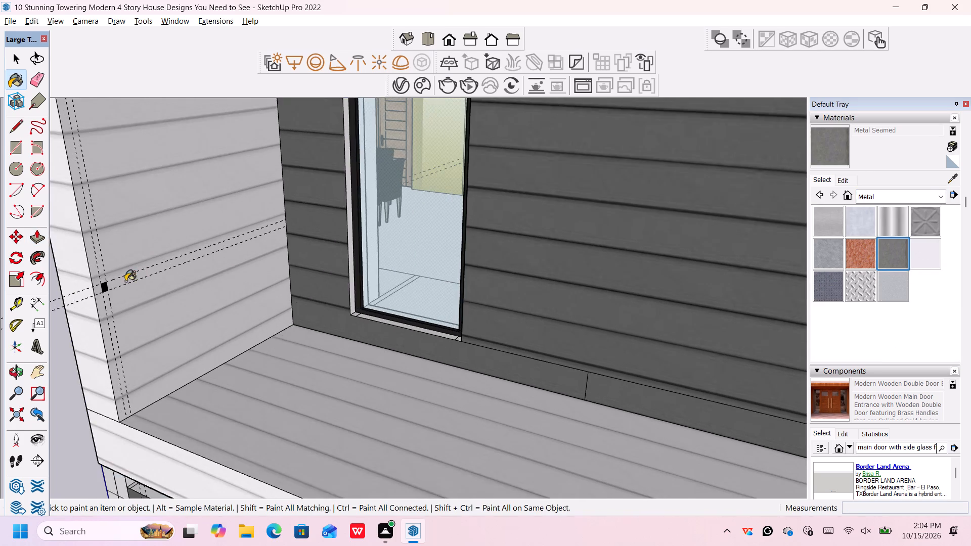
{"action": "left_click", "coordinate": [97, 289]}
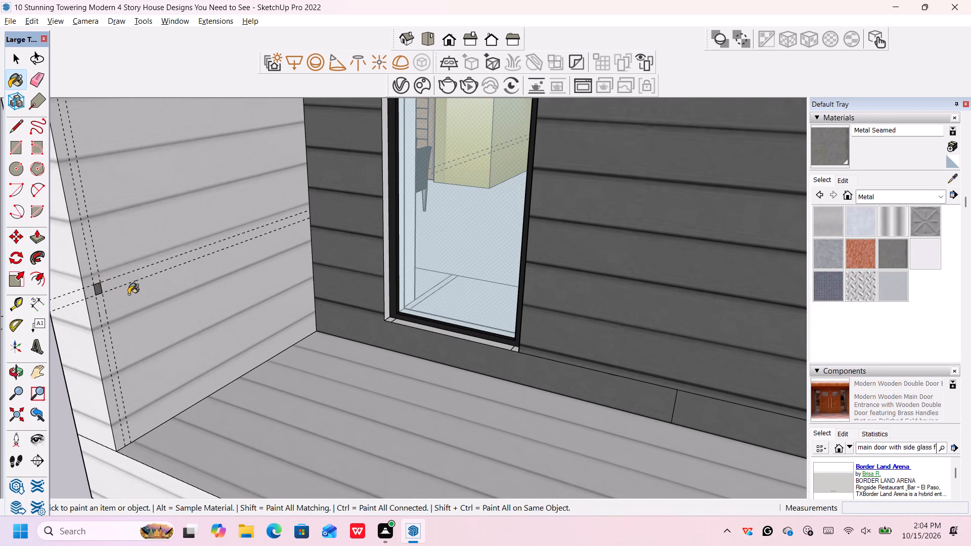
{"action": "key", "text": "space"}
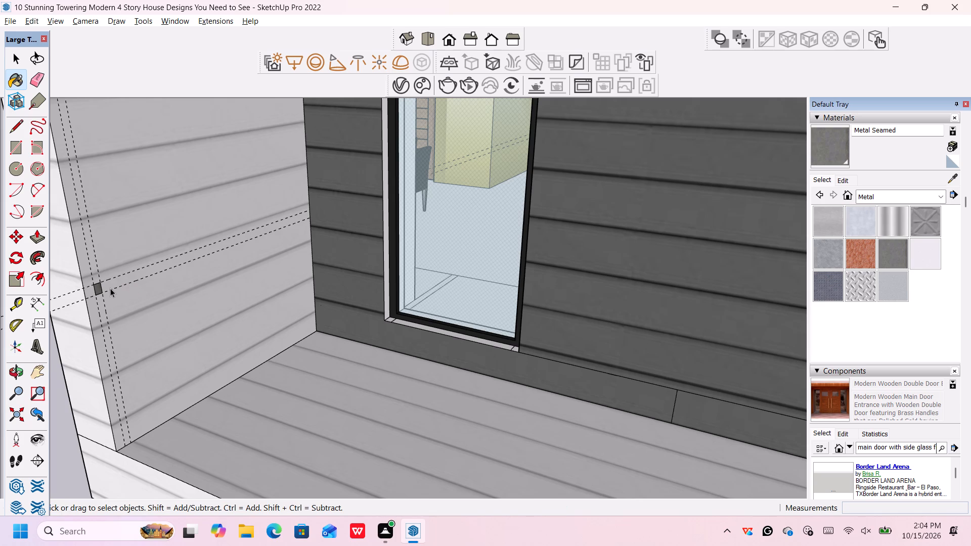
Push/Pull the Metal Seamed rectangle 25' along the balcony's front, up to the building's far side wall plane.
{"action": "key", "text": "p"}
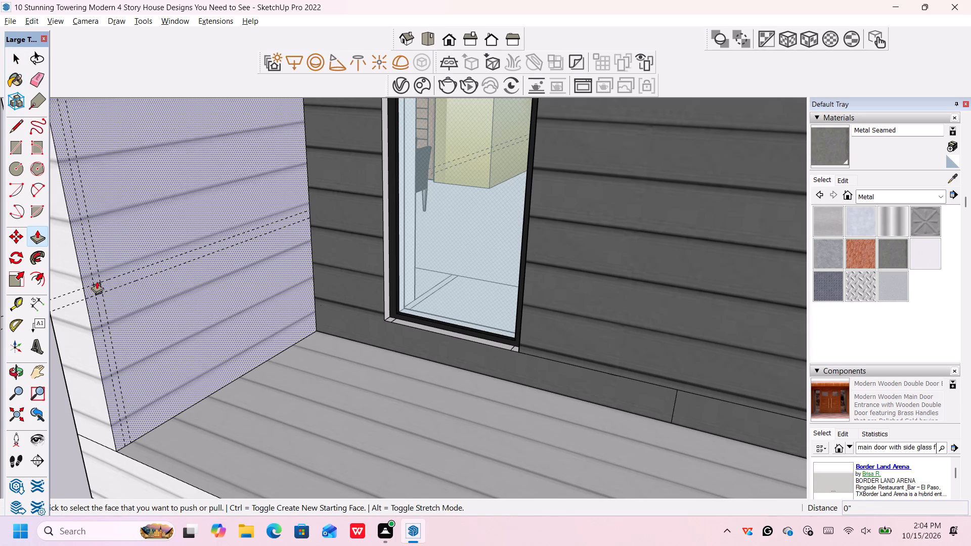
{"action": "scroll", "coordinate": [101, 285], "scroll_direction": "up", "scroll_amount": 6}
{"action": "left_click", "coordinate": [96, 294]}
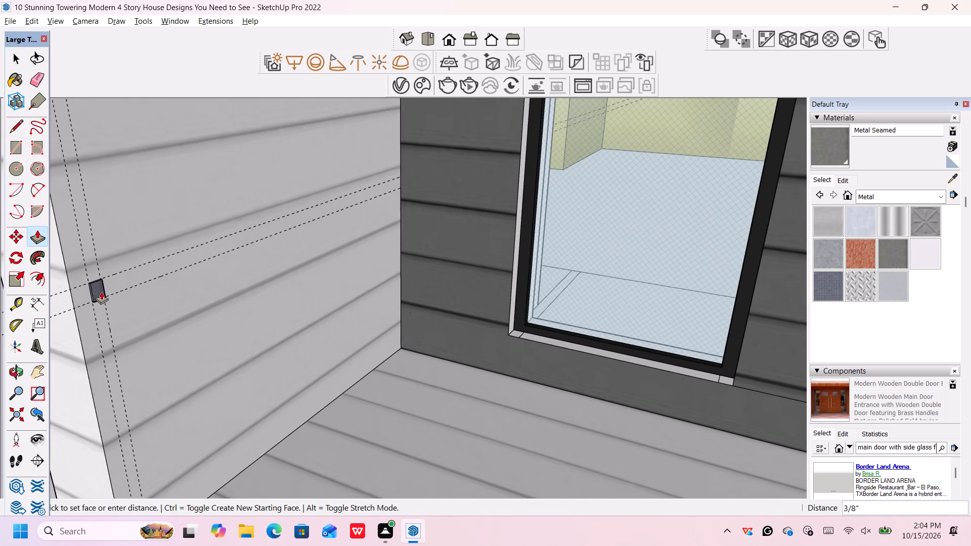
{"action": "scroll", "coordinate": [103, 291], "scroll_direction": "down", "scroll_amount": 16}
{"action": "scroll", "coordinate": [107, 291], "scroll_direction": "down", "scroll_amount": 12}
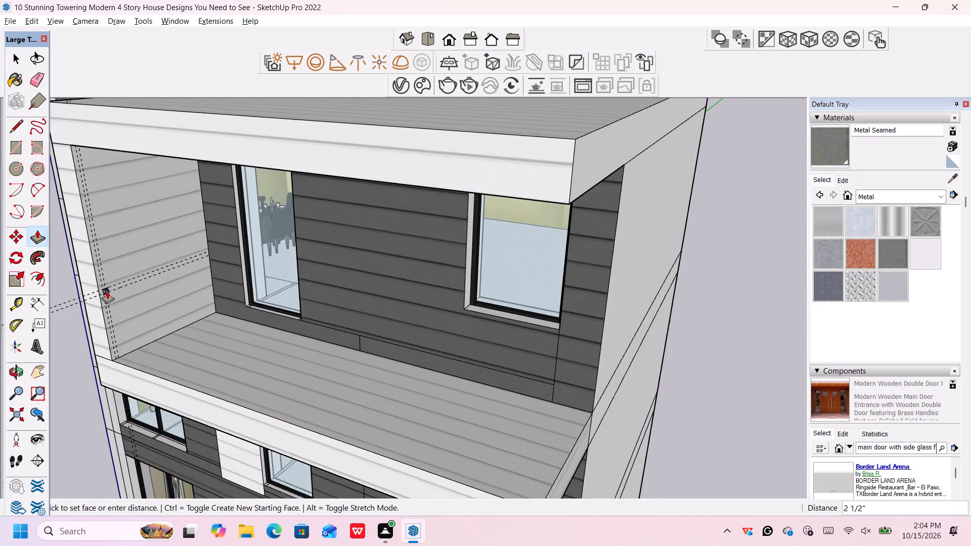
{"action": "scroll", "coordinate": [107, 291], "scroll_direction": "down", "scroll_amount": 6}
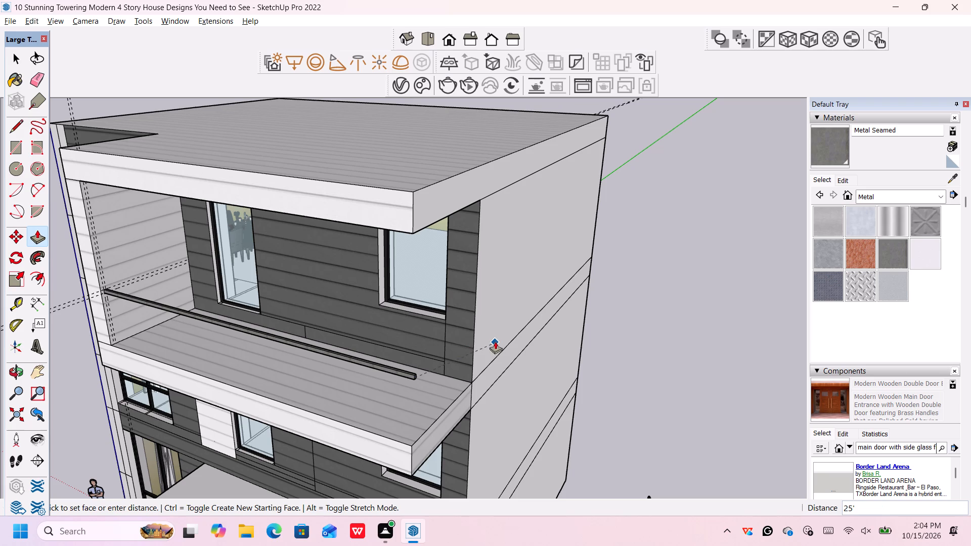
{"action": "left_click", "coordinate": [497, 336]}
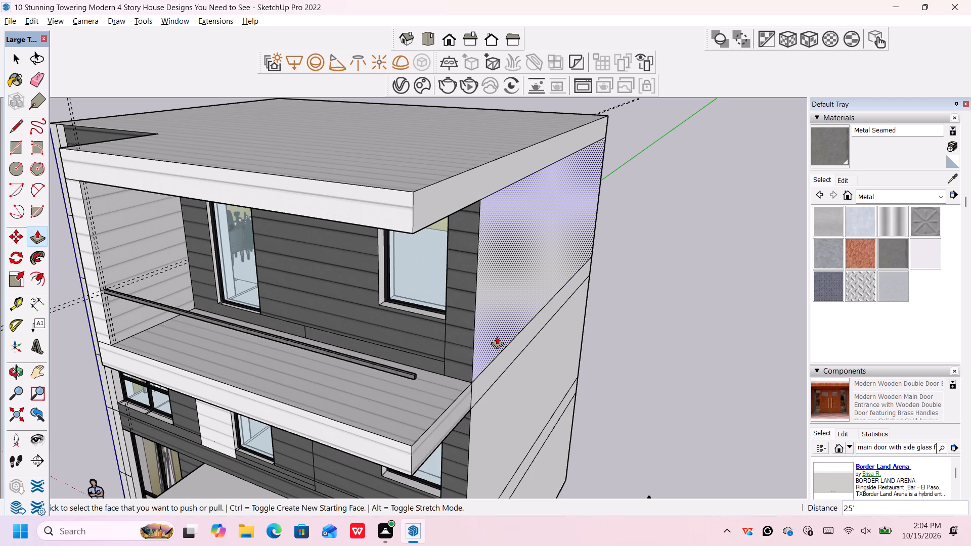
Delete the two horizontal and two vertical guides used for laying out the balcony rail.
{"action": "scroll", "coordinate": [496, 337], "scroll_direction": "down", "scroll_amount": 3}
{"action": "middle_click_drag", "start_coordinate": [491, 338], "coordinate": [404, 325]}
{"action": "middle_click", "coordinate": [404, 325]}
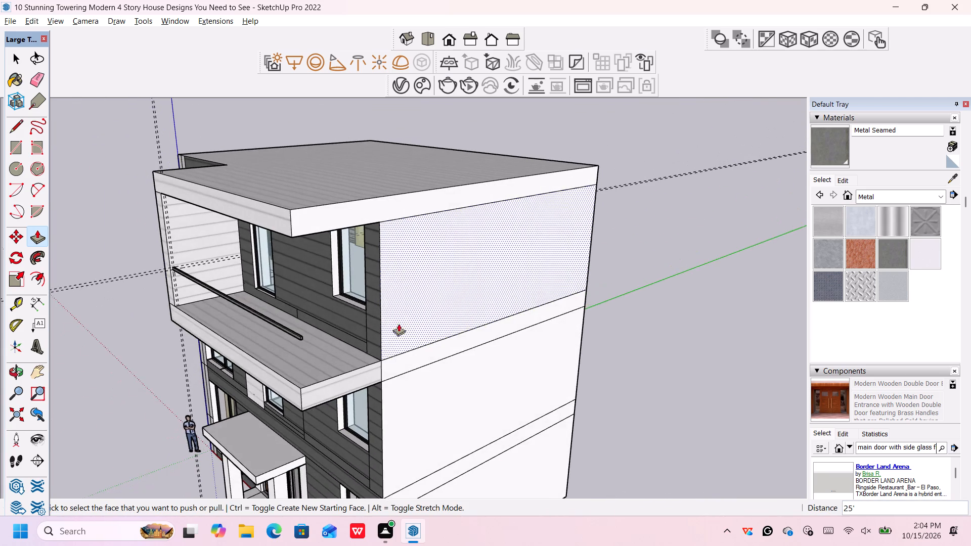
{"action": "scroll", "coordinate": [358, 314], "scroll_direction": "up", "scroll_amount": 7}
{"action": "key", "text": "space"}
{"action": "scroll", "coordinate": [351, 324], "scroll_direction": "down", "scroll_amount": 7}
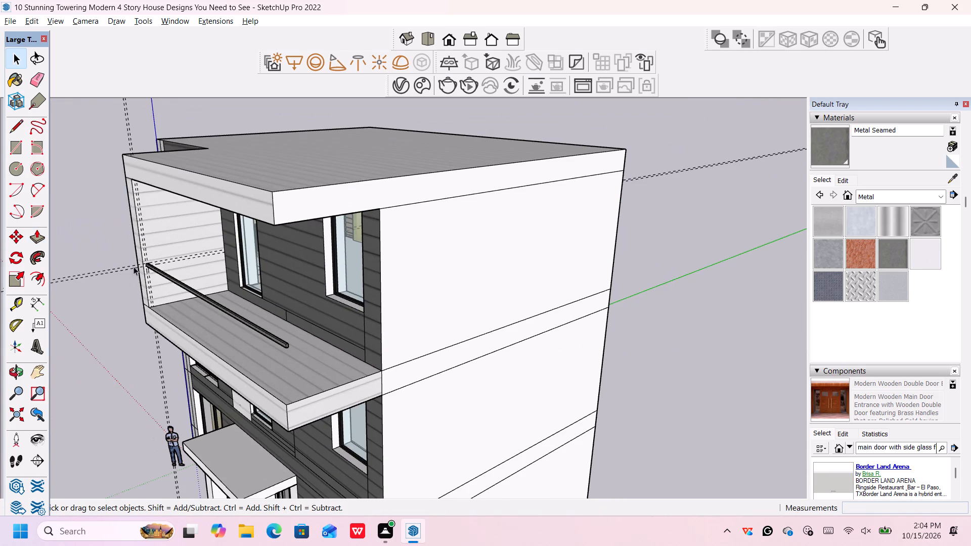
{"action": "left_click_drag", "start_coordinate": [111, 246], "coordinate": [71, 300]}
{"action": "key", "text": "Delete"}
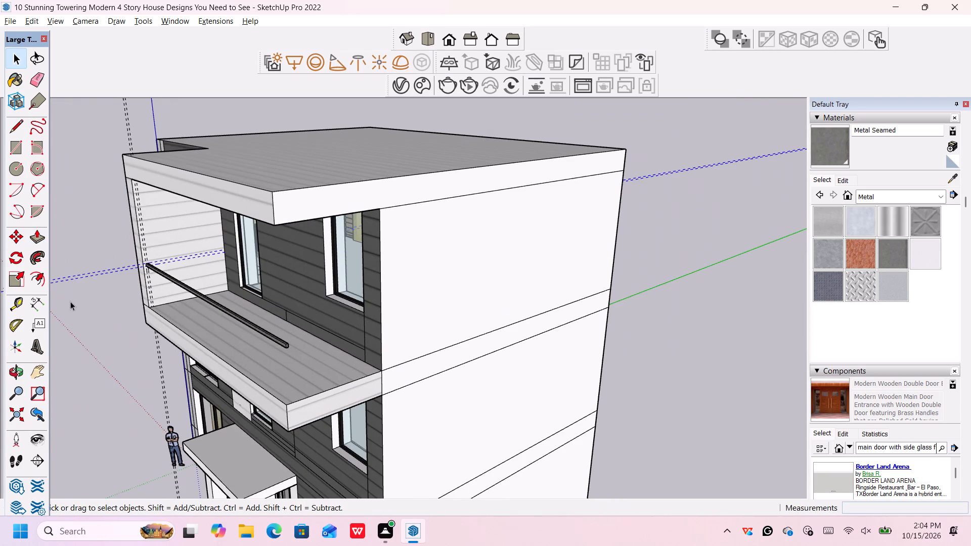
{"action": "left_click_drag", "start_coordinate": [137, 120], "coordinate": [111, 129]}
{"action": "key", "text": "Delete"}
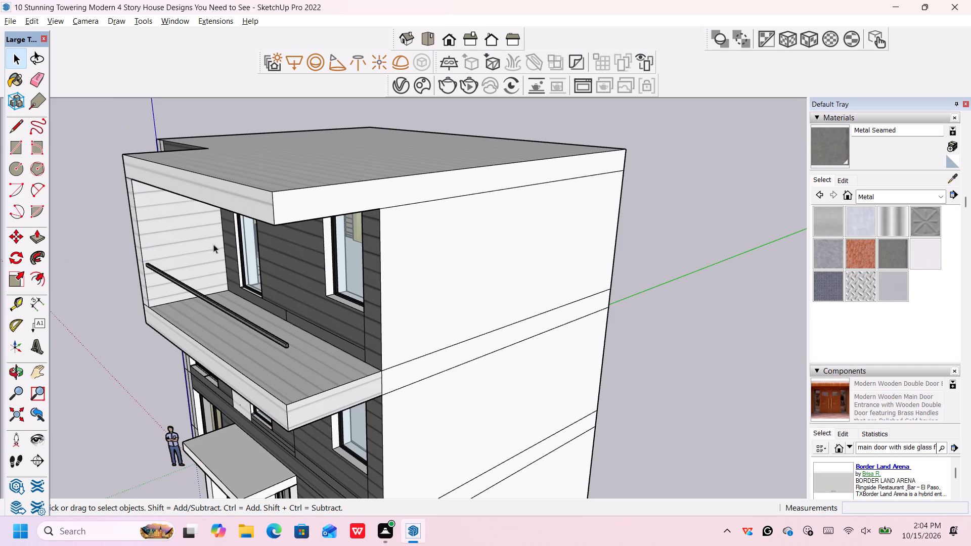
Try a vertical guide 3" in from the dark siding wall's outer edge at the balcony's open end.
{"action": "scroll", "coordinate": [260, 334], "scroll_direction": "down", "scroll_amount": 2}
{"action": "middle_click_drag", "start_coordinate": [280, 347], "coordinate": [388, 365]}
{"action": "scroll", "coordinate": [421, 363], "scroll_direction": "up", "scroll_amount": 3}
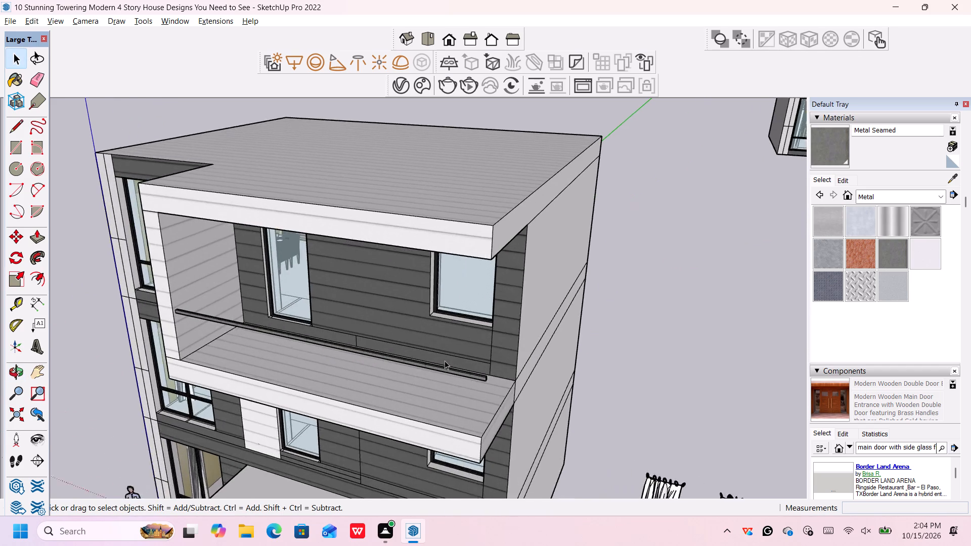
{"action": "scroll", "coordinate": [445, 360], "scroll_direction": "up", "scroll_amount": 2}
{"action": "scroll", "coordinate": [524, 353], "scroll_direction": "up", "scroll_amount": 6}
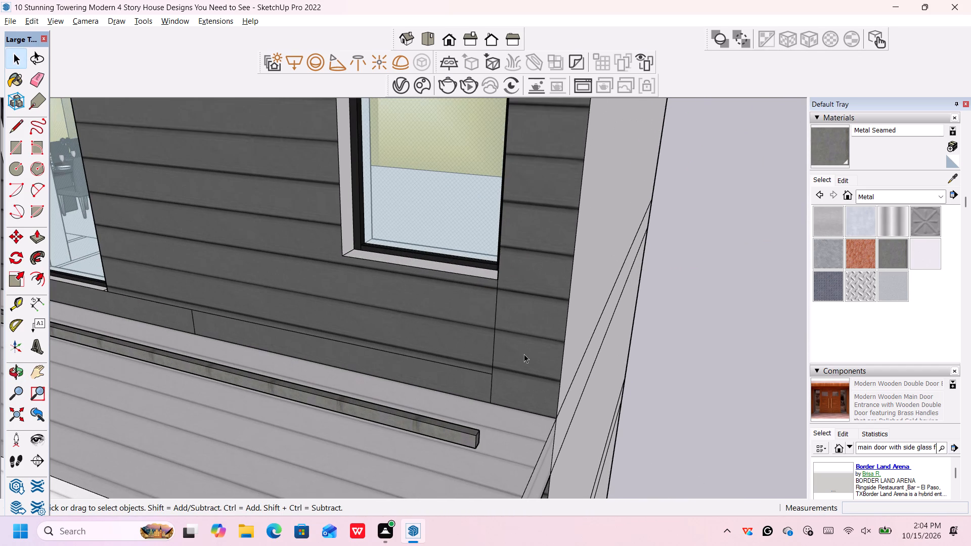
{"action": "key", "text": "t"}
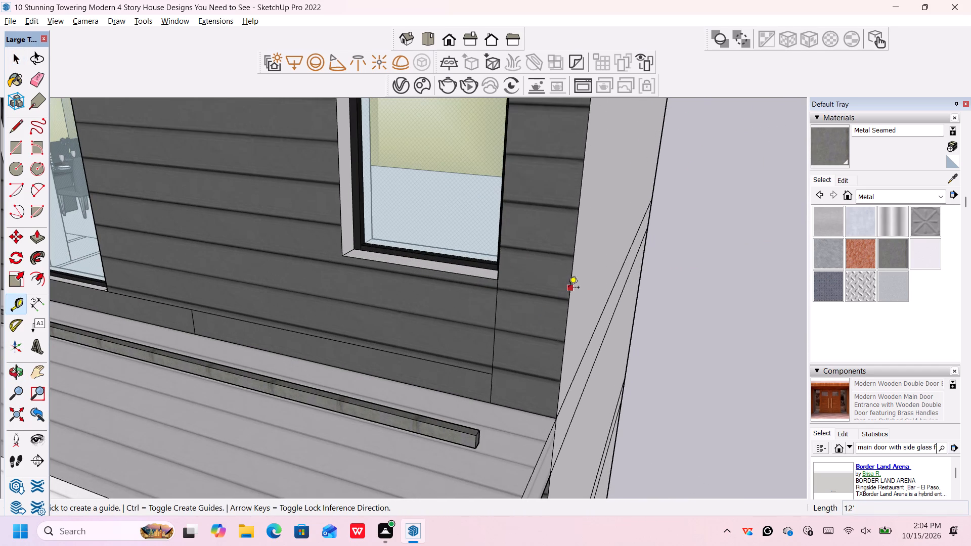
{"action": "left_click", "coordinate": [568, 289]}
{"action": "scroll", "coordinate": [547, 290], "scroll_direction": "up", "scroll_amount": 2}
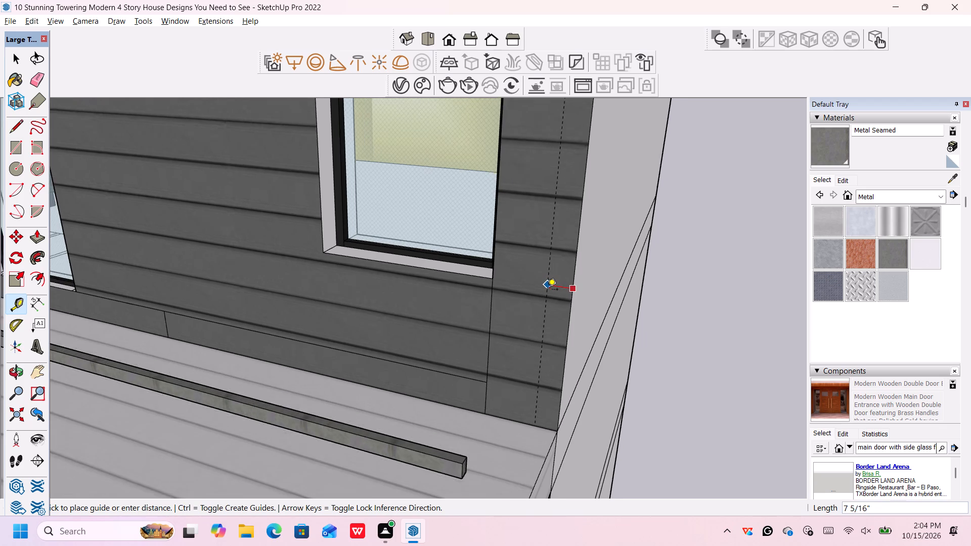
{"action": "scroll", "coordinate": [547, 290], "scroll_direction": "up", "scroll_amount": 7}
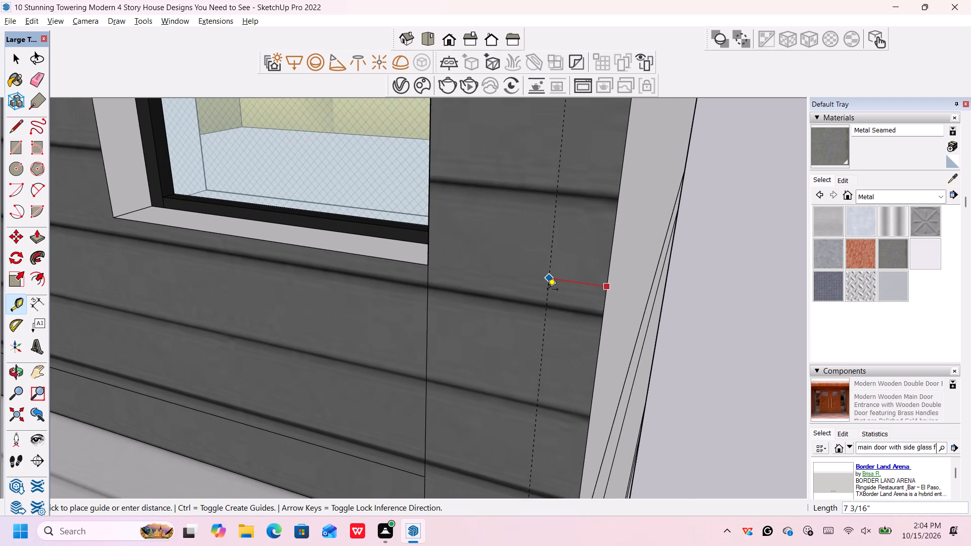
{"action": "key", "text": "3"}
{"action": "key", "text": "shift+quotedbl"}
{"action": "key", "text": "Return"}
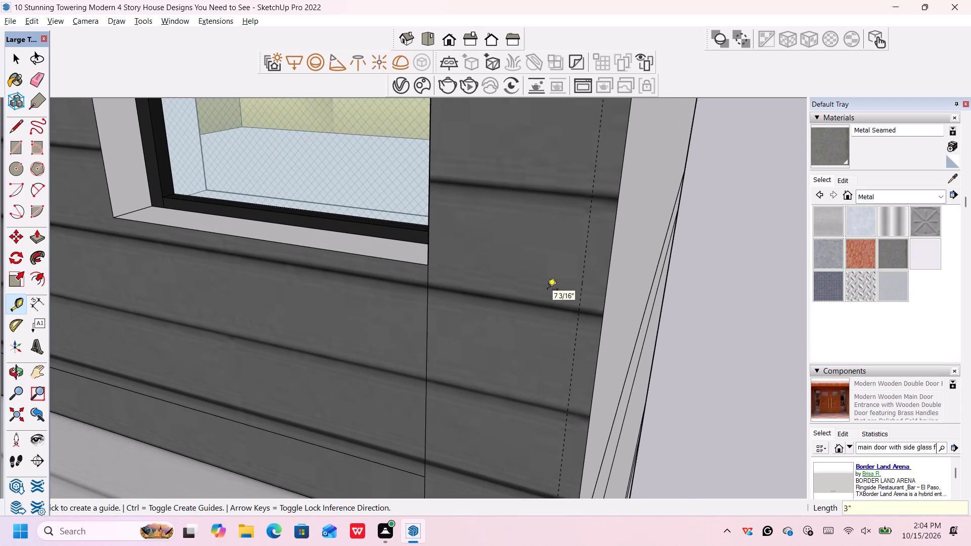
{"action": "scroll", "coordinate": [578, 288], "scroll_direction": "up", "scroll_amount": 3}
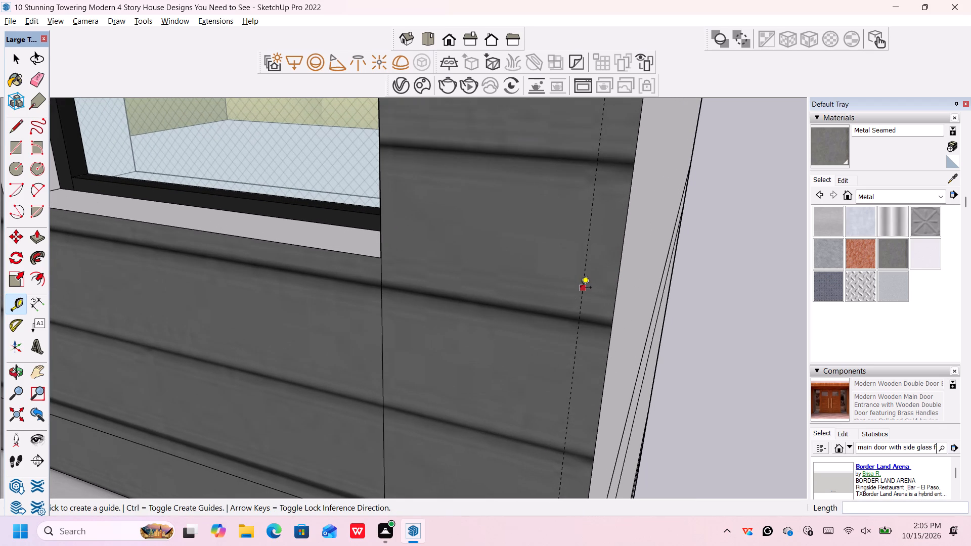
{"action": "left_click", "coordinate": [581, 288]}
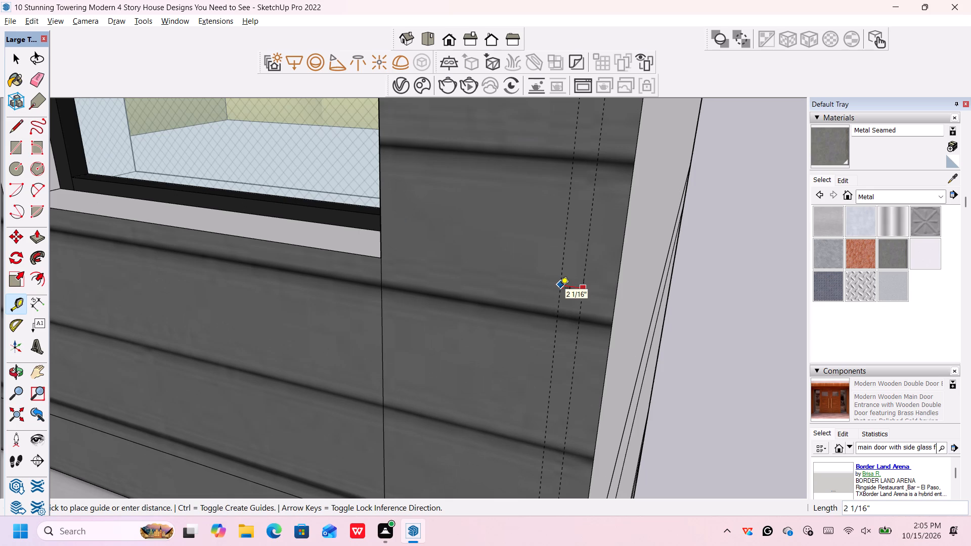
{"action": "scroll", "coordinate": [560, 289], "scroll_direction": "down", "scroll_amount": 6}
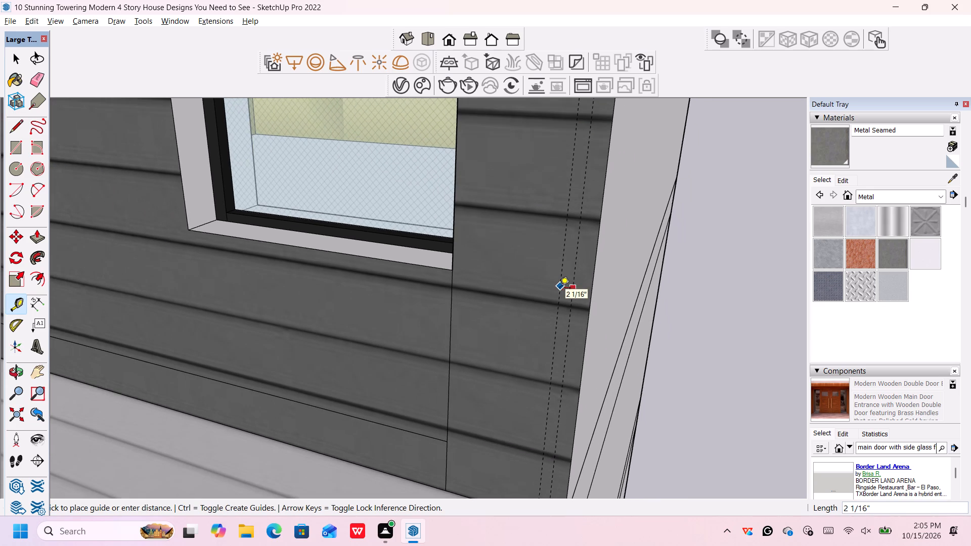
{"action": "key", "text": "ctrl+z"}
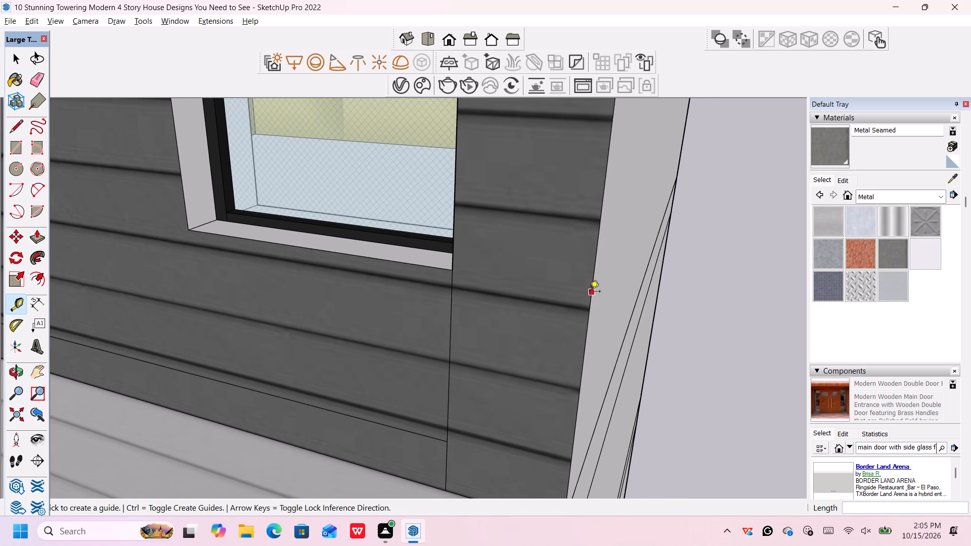
Place a vertical guide 4" in from the dark siding wall's outer edge at the balcony's open end.
{"action": "left_click", "coordinate": [588, 294]}
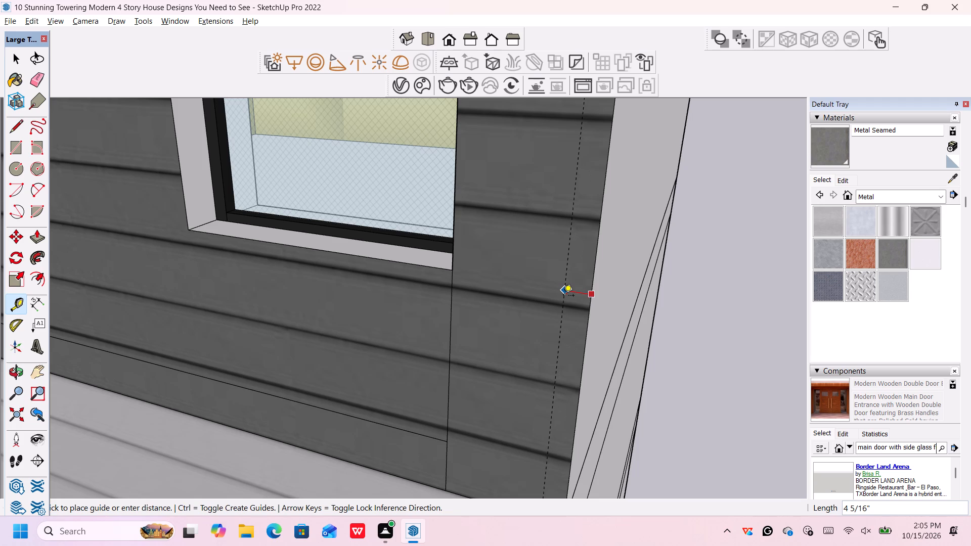
{"action": "type", "text": "4\""}
{"action": "key", "text": "Return"}
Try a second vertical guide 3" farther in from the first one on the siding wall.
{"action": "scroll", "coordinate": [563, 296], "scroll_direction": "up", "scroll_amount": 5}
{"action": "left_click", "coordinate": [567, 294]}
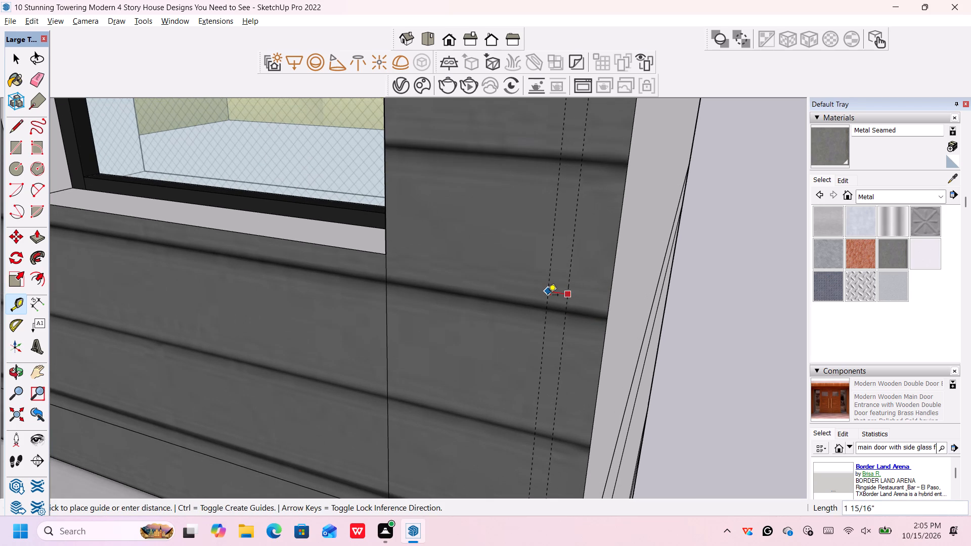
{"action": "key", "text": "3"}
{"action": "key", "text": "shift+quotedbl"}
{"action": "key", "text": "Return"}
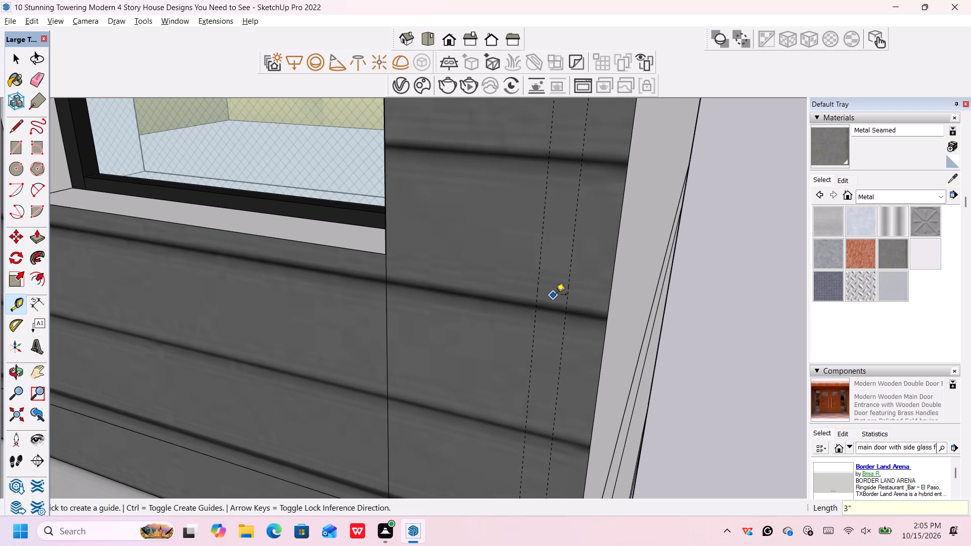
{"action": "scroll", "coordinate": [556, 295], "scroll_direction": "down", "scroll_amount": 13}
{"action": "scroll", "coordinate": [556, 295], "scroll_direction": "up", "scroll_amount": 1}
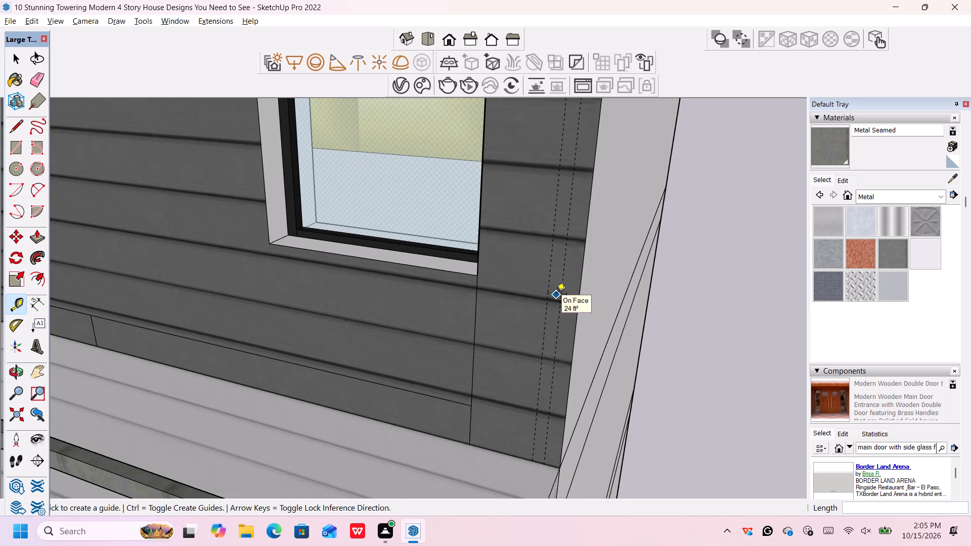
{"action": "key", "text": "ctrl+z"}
Place a second vertical guide 2" farther in from the first one on the siding wall.
{"action": "scroll", "coordinate": [556, 295], "scroll_direction": "down", "scroll_amount": 6}
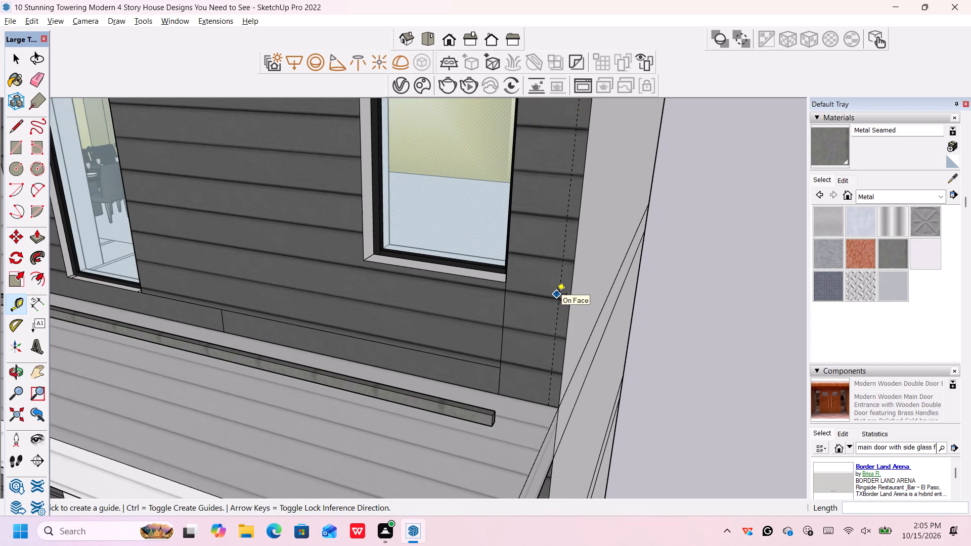
{"action": "scroll", "coordinate": [556, 295], "scroll_direction": "up", "scroll_amount": 7}
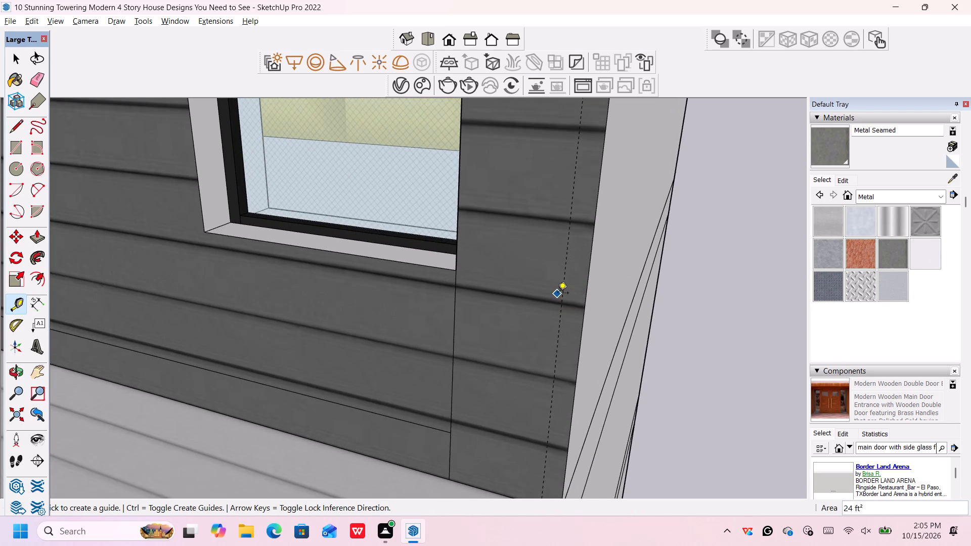
{"action": "scroll", "coordinate": [558, 294], "scroll_direction": "up", "scroll_amount": 5}
{"action": "left_click", "coordinate": [566, 288]}
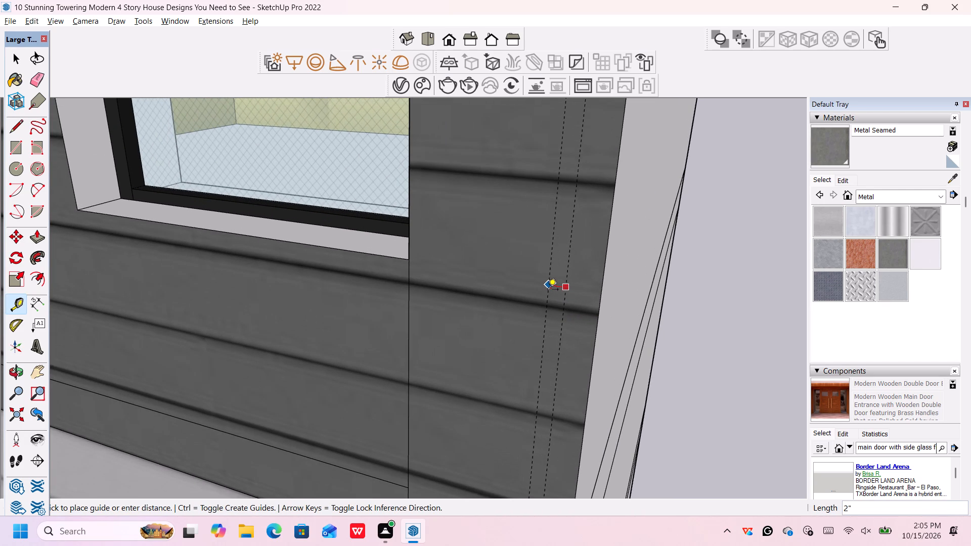
{"action": "scroll", "coordinate": [548, 290], "scroll_direction": "down", "scroll_amount": 5}
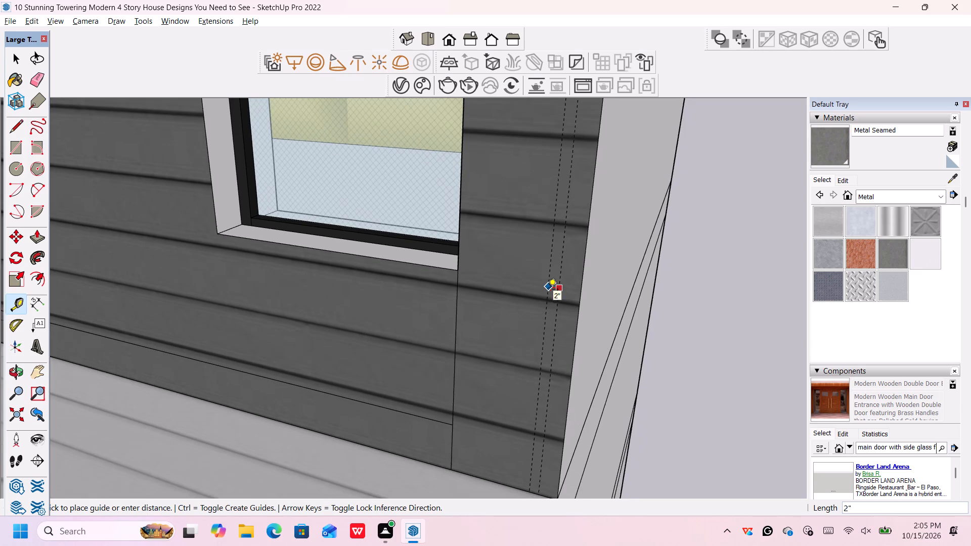
{"action": "type", "text": "2\""}
{"action": "key", "text": "Return"}
Place a horizontal guide on the siding wall 4' above its bottom edge at the balcony floor.
{"action": "scroll", "coordinate": [545, 354], "scroll_direction": "up", "scroll_amount": 1}
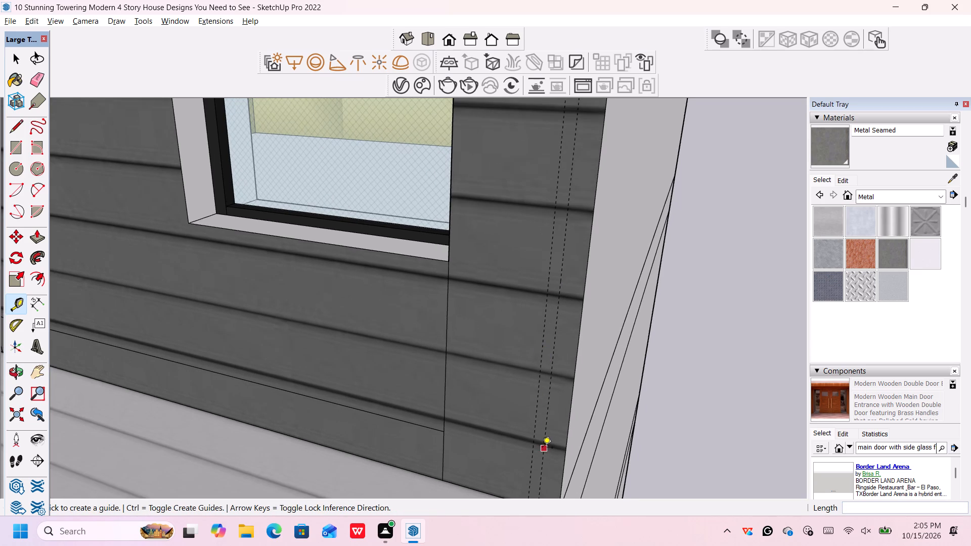
{"action": "scroll", "coordinate": [542, 448], "scroll_direction": "down", "scroll_amount": 9}
{"action": "middle_click_drag", "start_coordinate": [541, 432], "coordinate": [546, 386]}
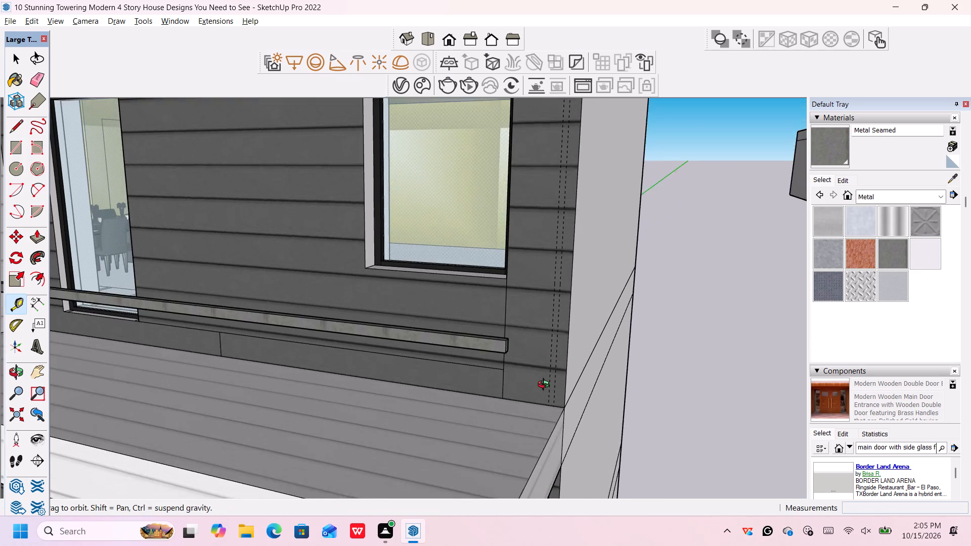
{"action": "middle_click_drag", "start_coordinate": [546, 386], "coordinate": [543, 389]}
{"action": "scroll", "coordinate": [543, 389], "scroll_direction": "up", "scroll_amount": 5}
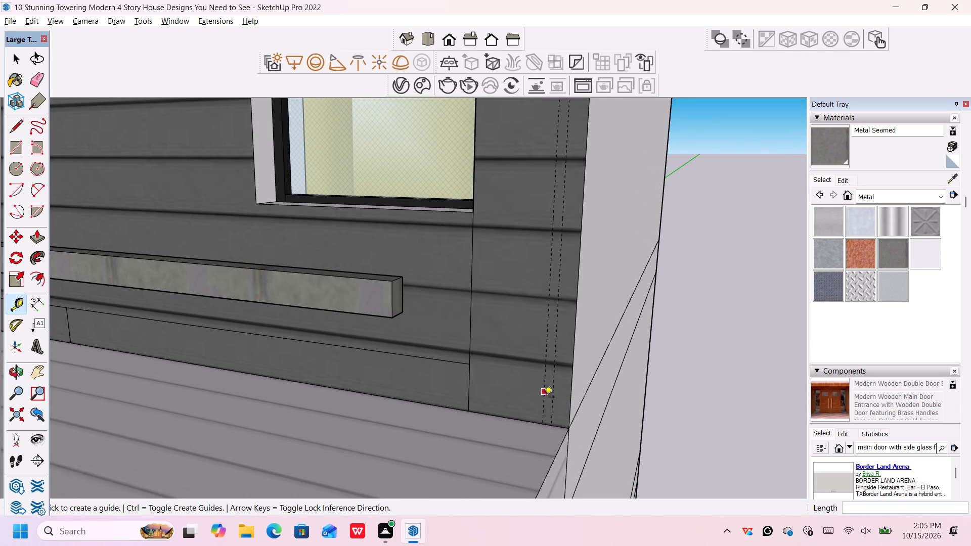
{"action": "left_click_drag", "start_coordinate": [545, 423], "coordinate": [544, 416]}
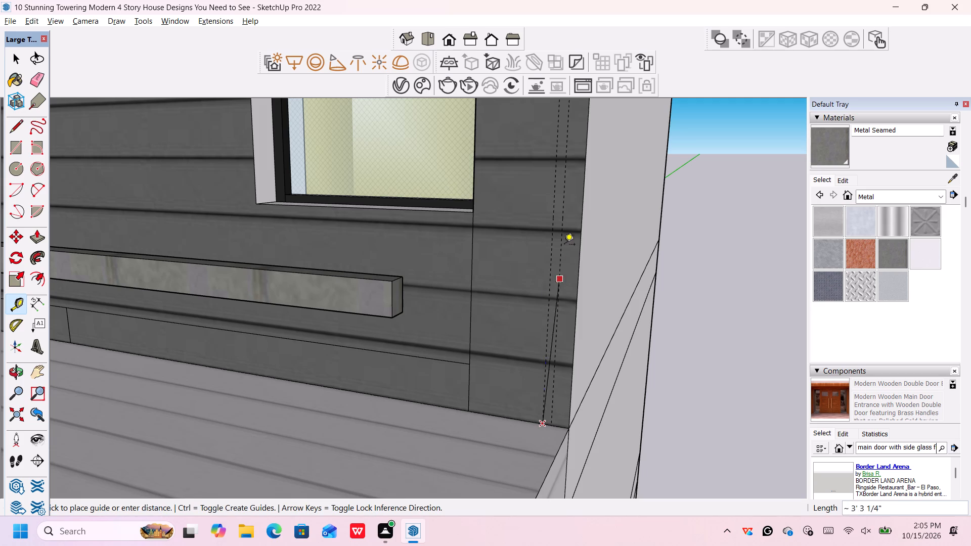
{"action": "key", "text": "Escape"}
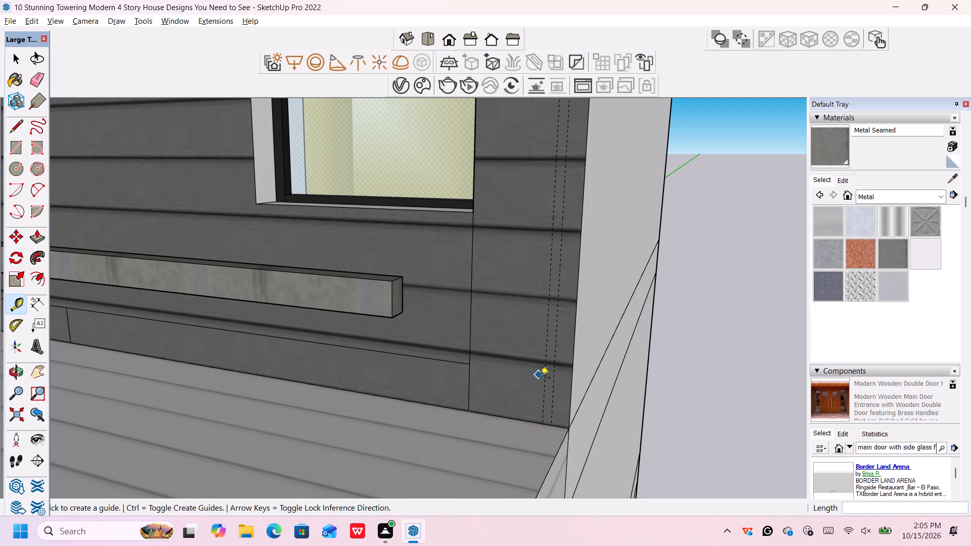
{"action": "scroll", "coordinate": [540, 378], "scroll_direction": "up", "scroll_amount": 2}
{"action": "left_click", "coordinate": [547, 436]}
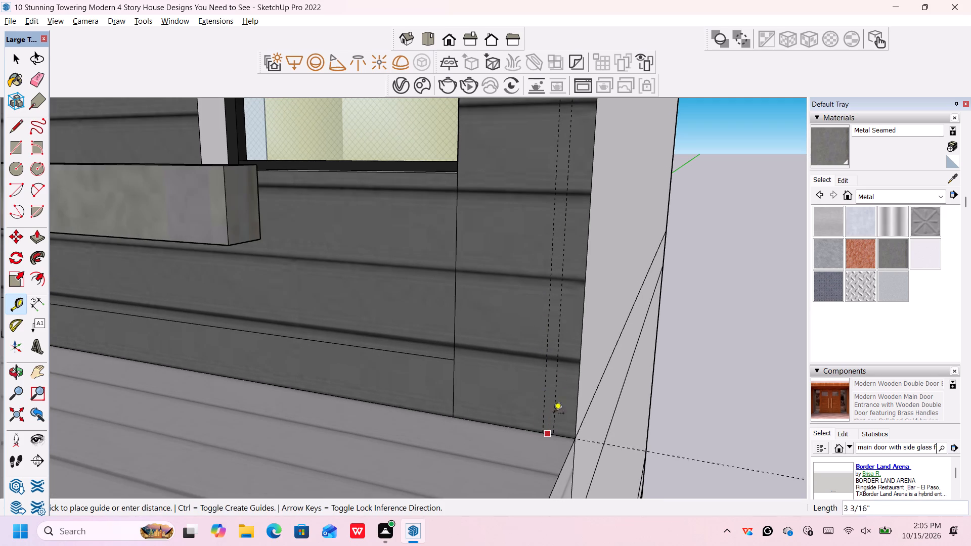
{"action": "type", "text": "4'"}
{"action": "key", "text": "Return"}
Place a second horizontal guide 3" below the upper horizontal one on the siding wall.
{"action": "scroll", "coordinate": [559, 180], "scroll_direction": "up", "scroll_amount": 4}
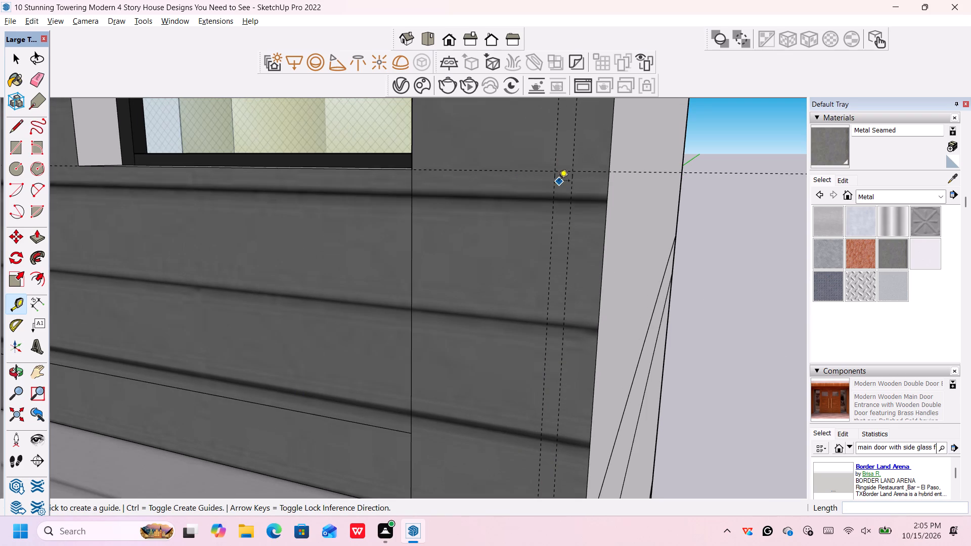
{"action": "left_click", "coordinate": [566, 170]}
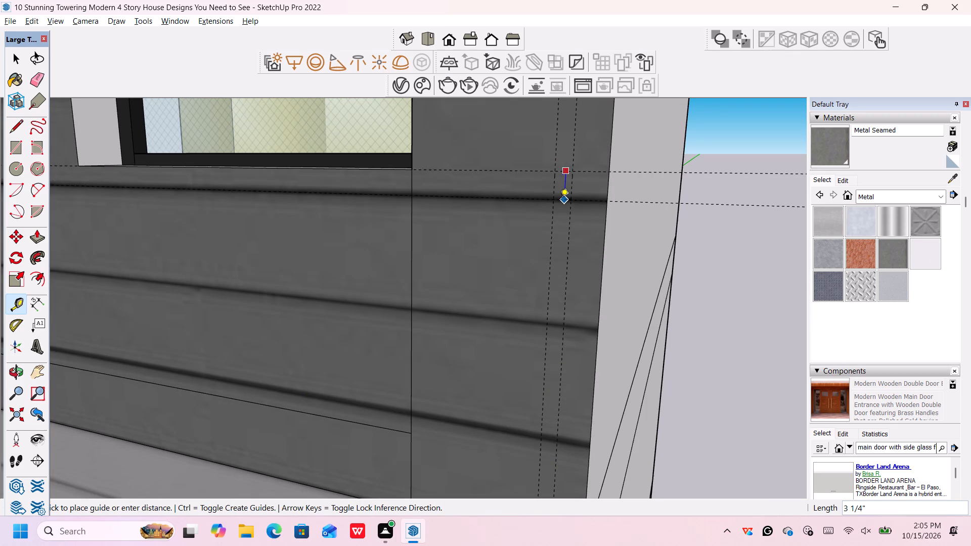
{"action": "key", "text": "3"}
{"action": "key", "text": "shift+quotedbl"}
{"action": "key", "text": "Return"}
{"action": "scroll", "coordinate": [572, 199], "scroll_direction": "down", "scroll_amount": 2}
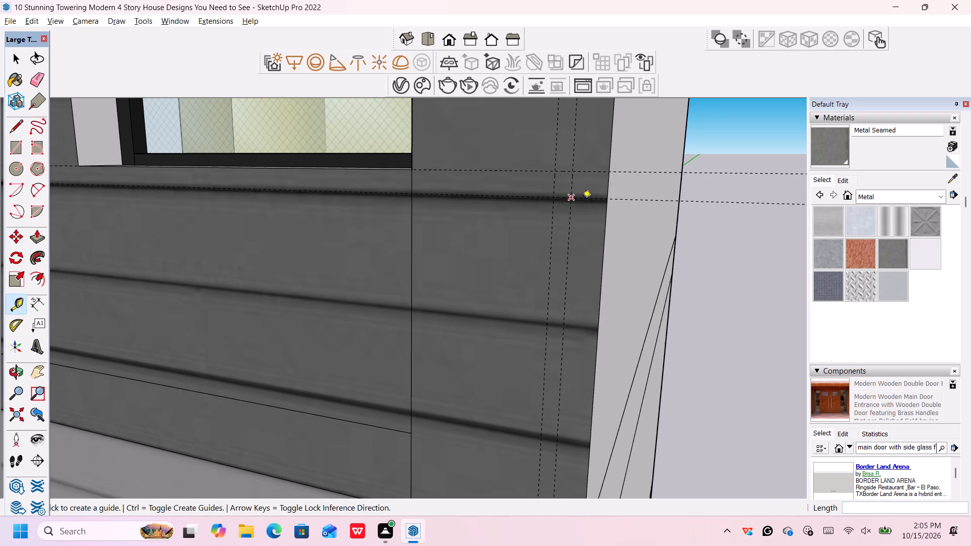
{"action": "scroll", "coordinate": [582, 202], "scroll_direction": "down", "scroll_amount": 2}
{"action": "key", "text": "space"}
Draw a 3" by 2" rail-profile rectangle on the siding wall between the crossing guides.
{"action": "scroll", "coordinate": [565, 209], "scroll_direction": "up", "scroll_amount": 1}
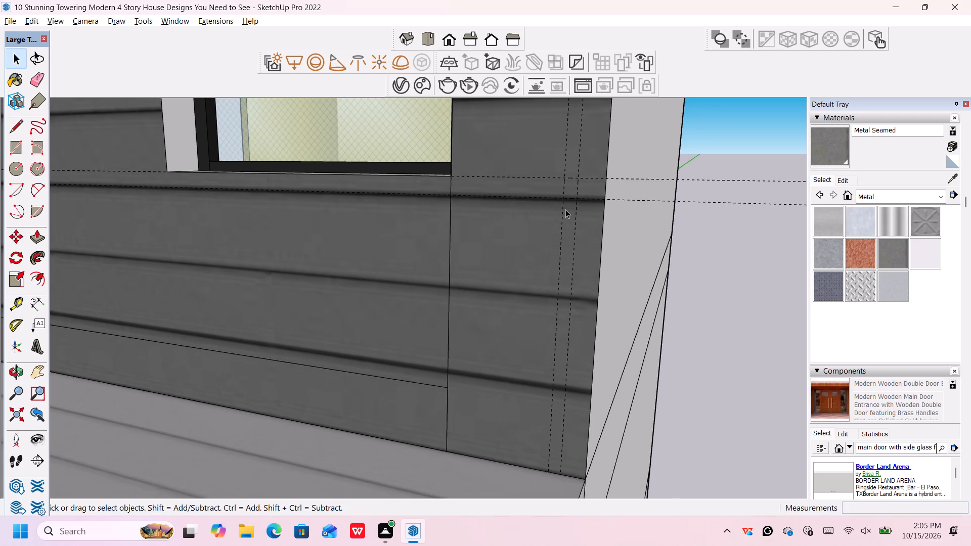
{"action": "key", "text": "r"}
{"action": "left_click", "coordinate": [565, 178]}
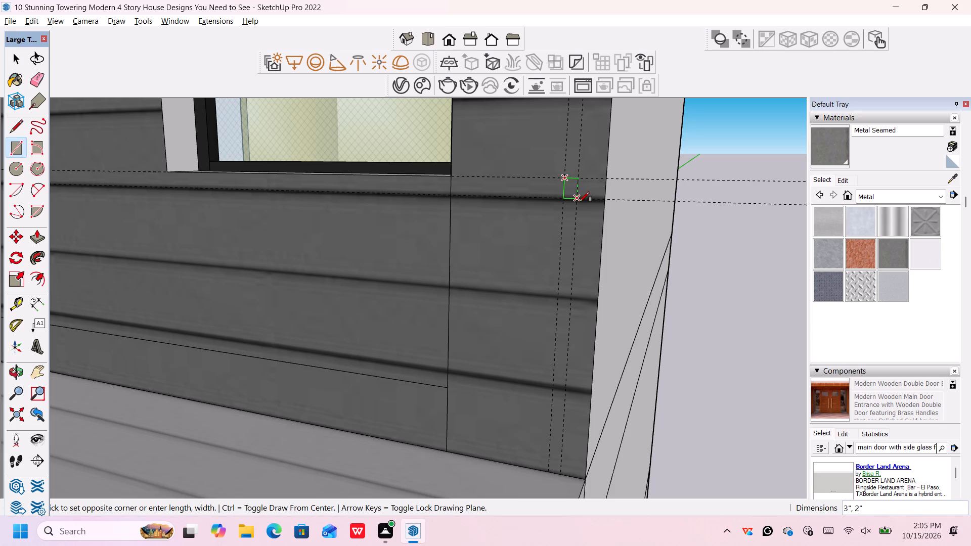
{"action": "scroll", "coordinate": [577, 202], "scroll_direction": "up", "scroll_amount": 8}
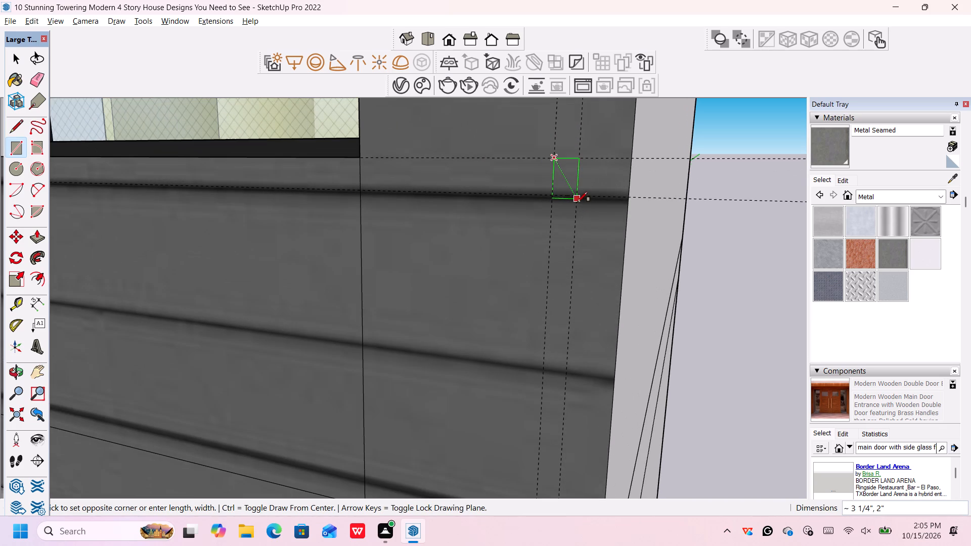
{"action": "left_click", "coordinate": [578, 198]}
{"action": "key", "text": "space"}
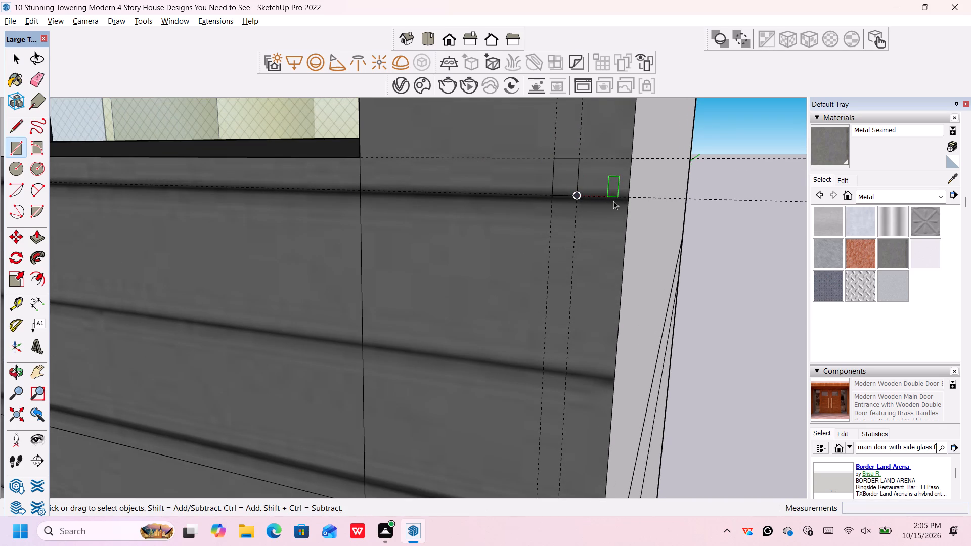
Paint the new rail-profile rectangle on the siding wall with Metal Seamed from the Metal collection.
{"action": "left_click", "coordinate": [897, 256]}
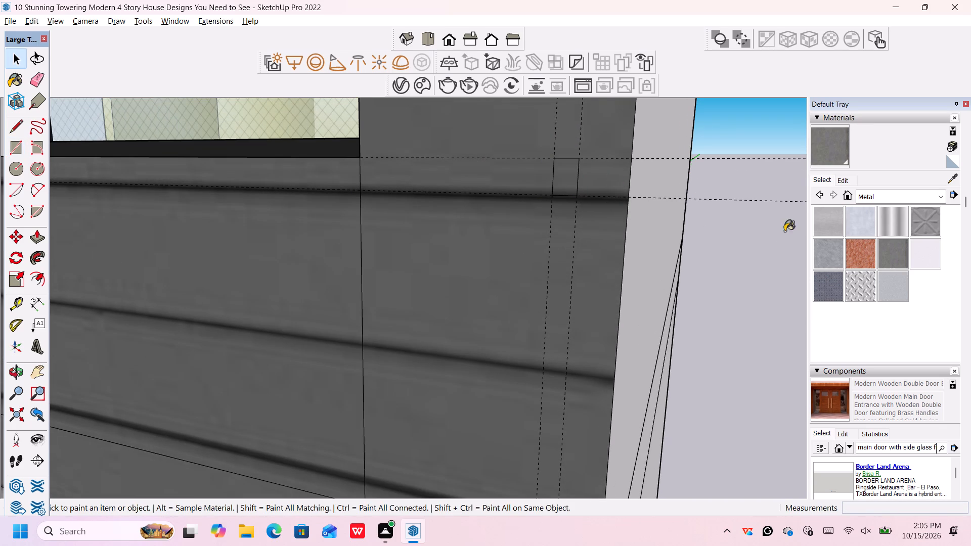
{"action": "left_click", "coordinate": [569, 185]}
{"action": "key", "text": "space"}
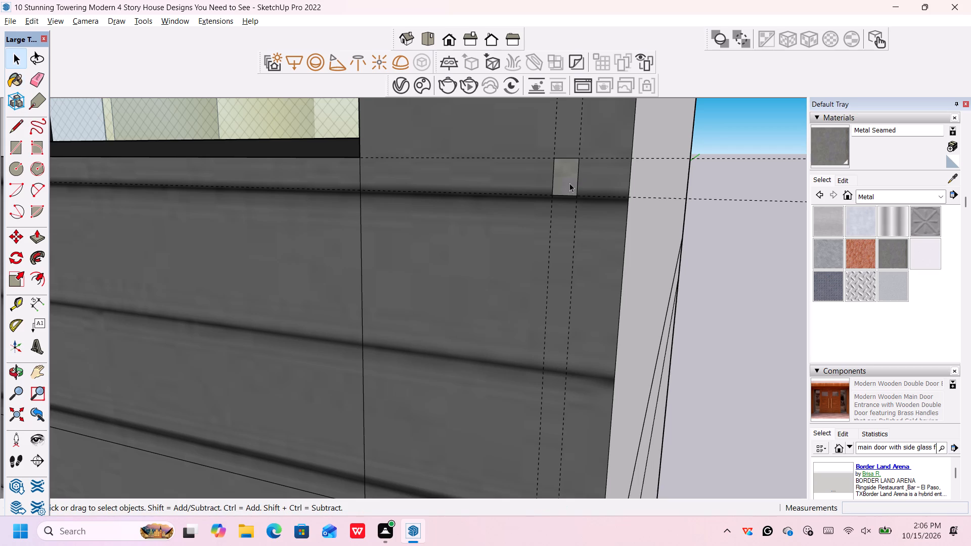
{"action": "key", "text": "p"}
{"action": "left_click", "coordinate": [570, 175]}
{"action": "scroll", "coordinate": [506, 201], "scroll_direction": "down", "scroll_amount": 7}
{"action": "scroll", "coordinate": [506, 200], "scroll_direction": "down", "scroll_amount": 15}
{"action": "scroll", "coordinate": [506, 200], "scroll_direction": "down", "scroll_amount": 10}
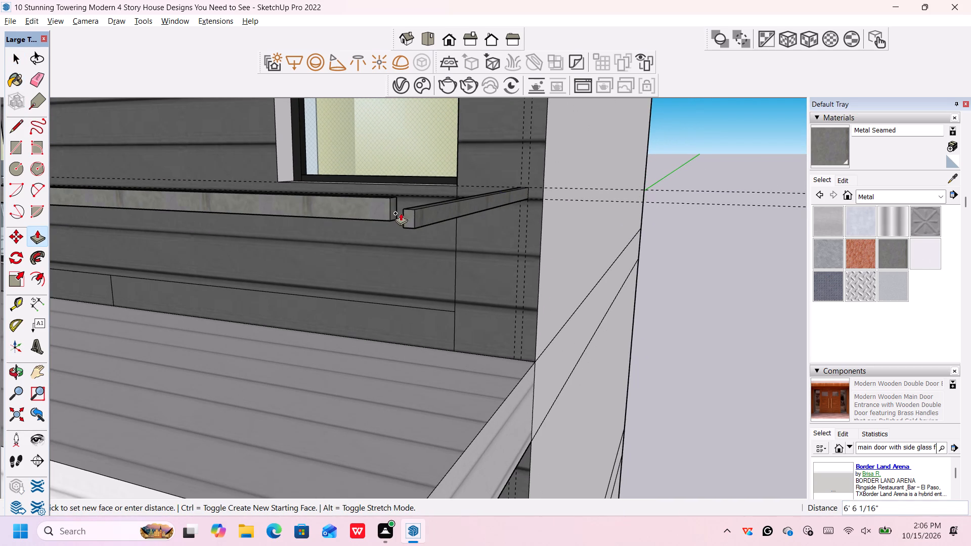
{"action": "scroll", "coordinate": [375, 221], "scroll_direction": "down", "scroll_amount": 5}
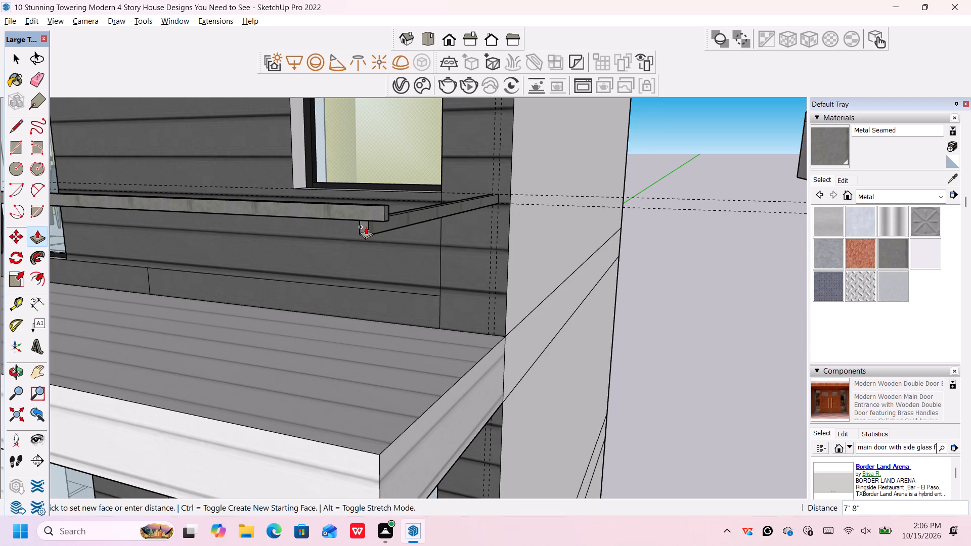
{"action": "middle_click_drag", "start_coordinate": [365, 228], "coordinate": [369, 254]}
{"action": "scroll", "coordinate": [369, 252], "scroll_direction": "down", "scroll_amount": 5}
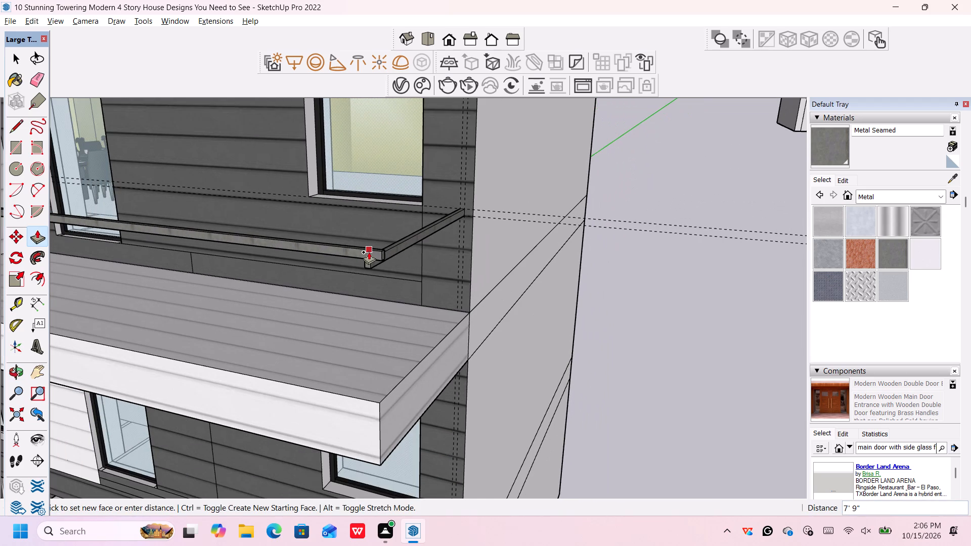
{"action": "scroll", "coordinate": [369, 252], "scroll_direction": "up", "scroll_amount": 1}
Undo the rail profile's paint, its rectangle and the lower horizontal guide on the siding wall.
{"action": "key", "text": "ctrl+z"}
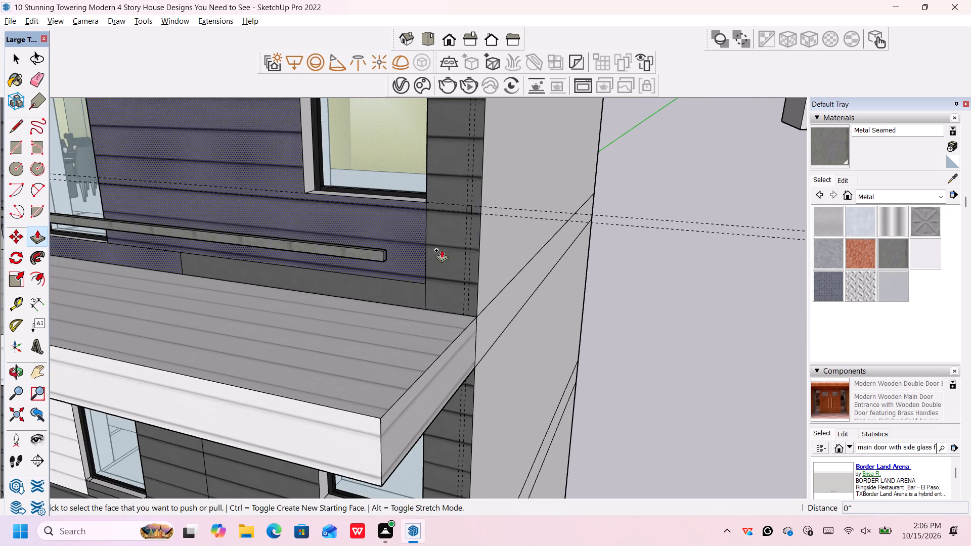
{"action": "key", "text": "ctrl+z"}
{"action": "key", "text": "ctrl+z"}
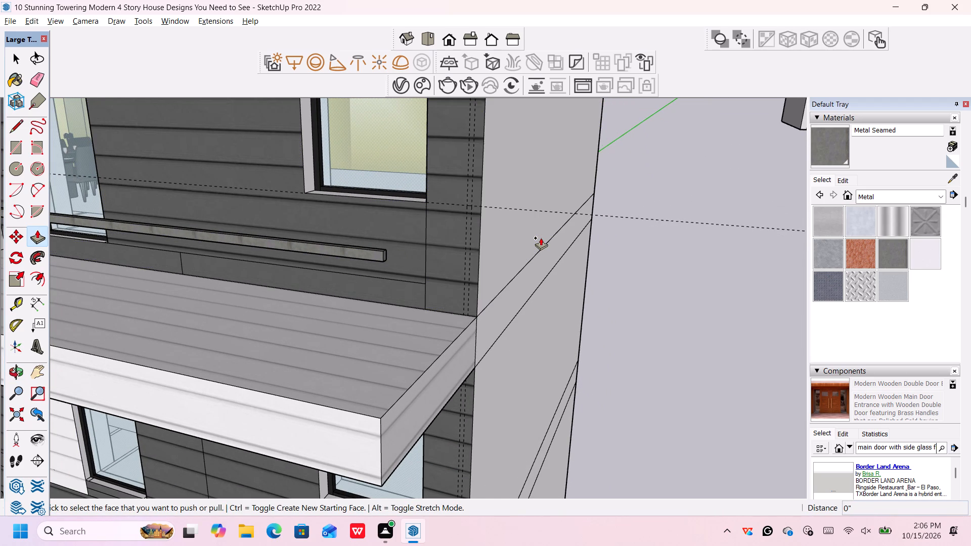
Place a horizontal guide 3" above the remaining horizontal guide on the siding wall.
{"action": "scroll", "coordinate": [618, 173], "scroll_direction": "up", "scroll_amount": 4}
{"action": "scroll", "coordinate": [618, 177], "scroll_direction": "down", "scroll_amount": 5}
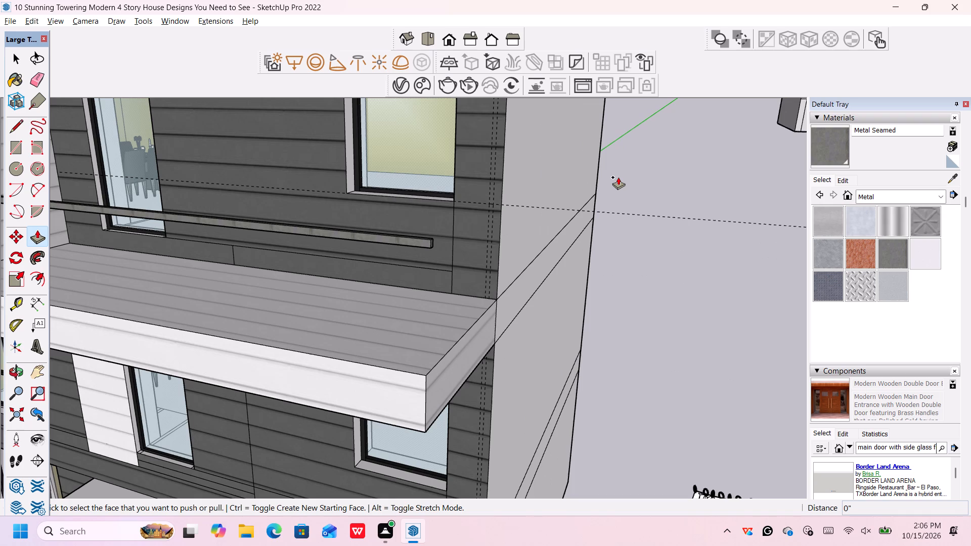
{"action": "key", "text": "space"}
{"action": "scroll", "coordinate": [493, 223], "scroll_direction": "up", "scroll_amount": 6}
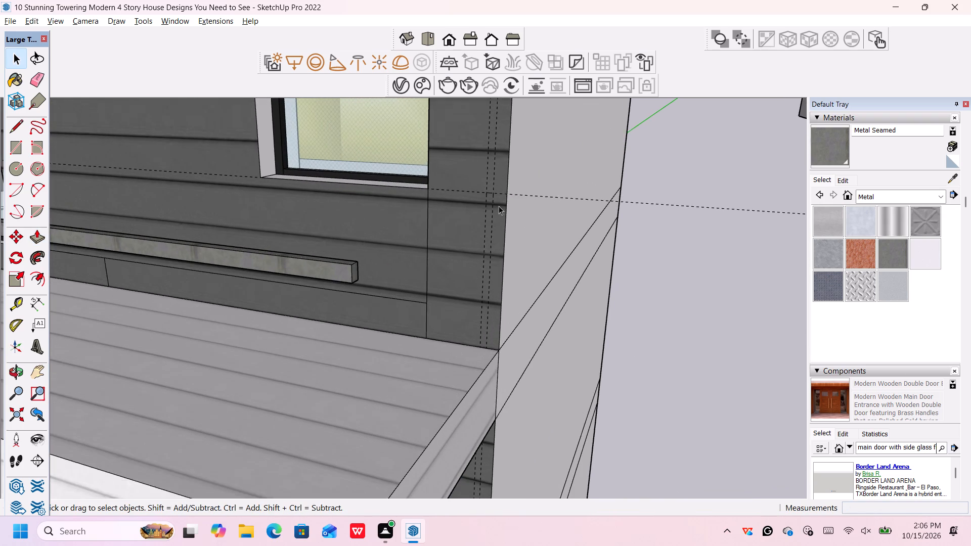
{"action": "key", "text": "t"}
{"action": "scroll", "coordinate": [486, 198], "scroll_direction": "up", "scroll_amount": 4}
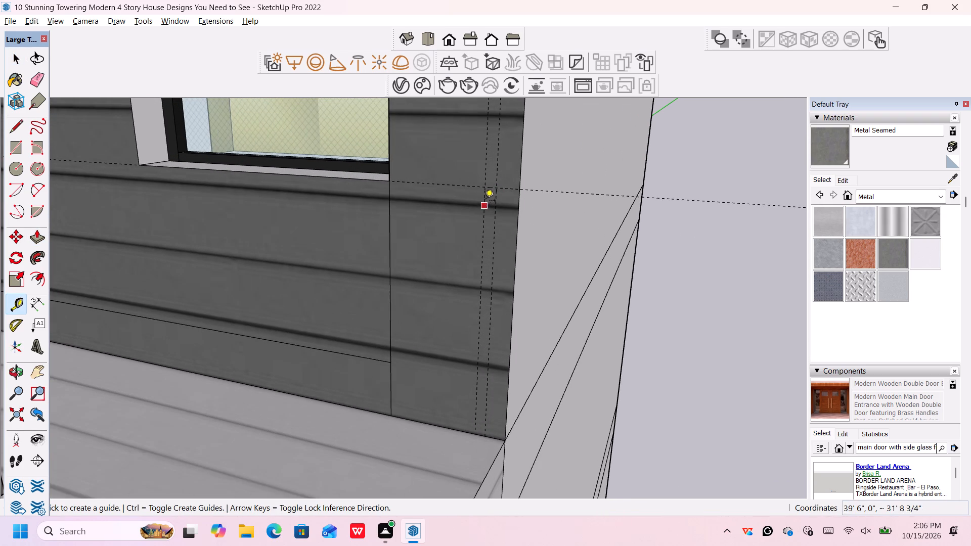
{"action": "left_click", "coordinate": [492, 189]}
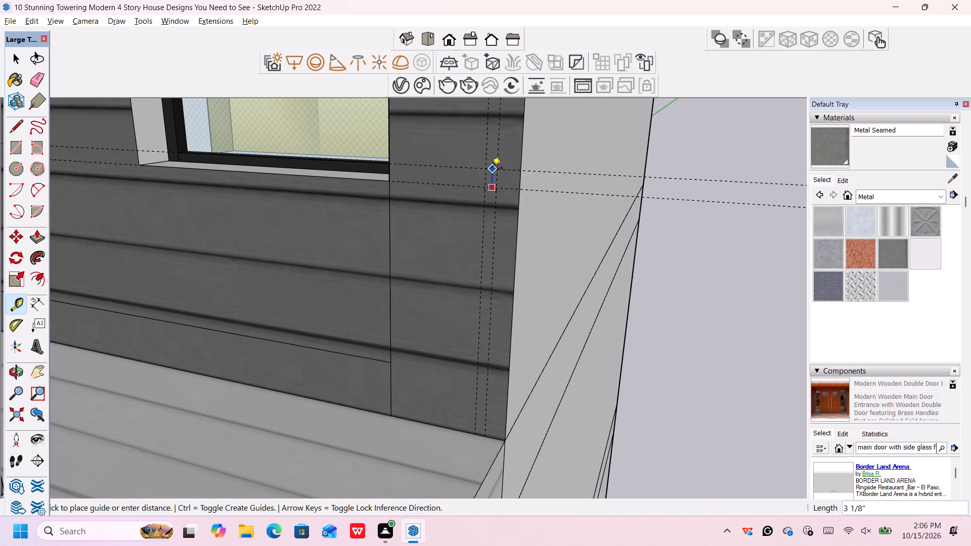
{"action": "key", "text": "3"}
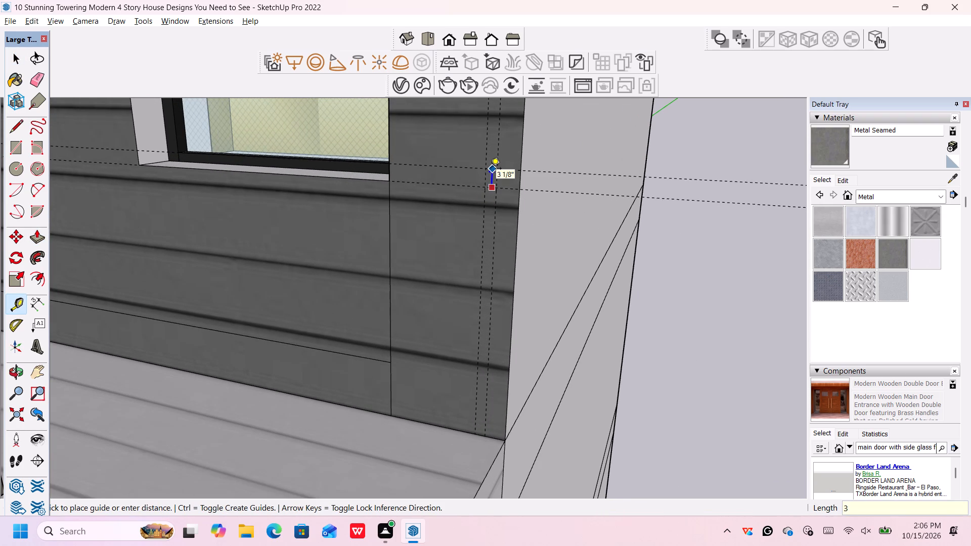
{"action": "key", "text": "shift+quotedbl"}
{"action": "key", "text": "Return"}
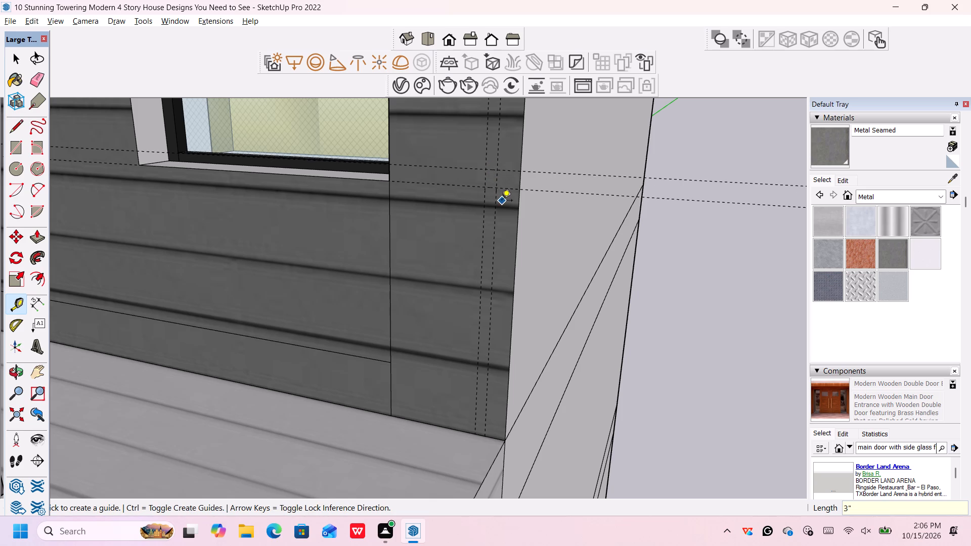
{"action": "key", "text": "space"}
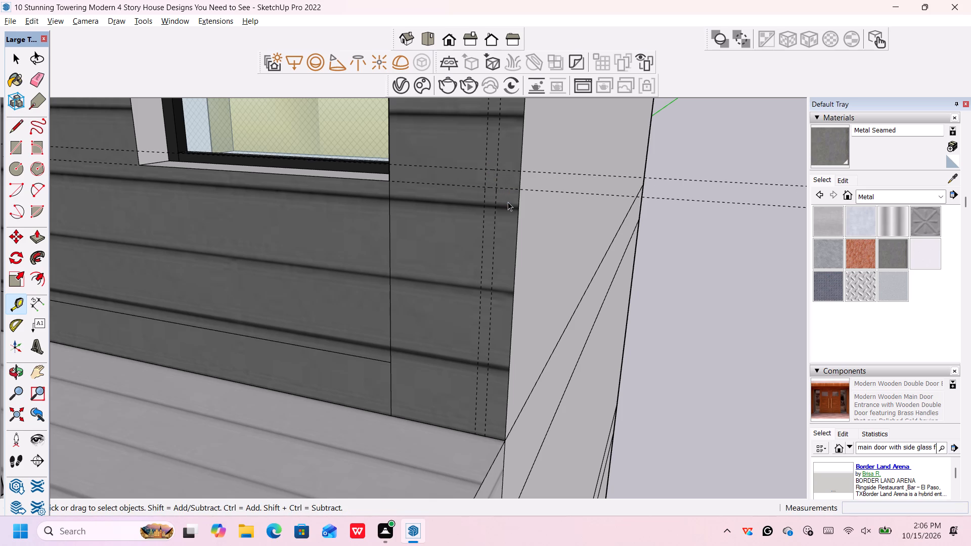
Draw a 2" by 3" rail-profile rectangle on the siding wall between the crossing horizontal and vertical guides.
{"action": "key", "text": "r"}
{"action": "left_click", "coordinate": [484, 170]}
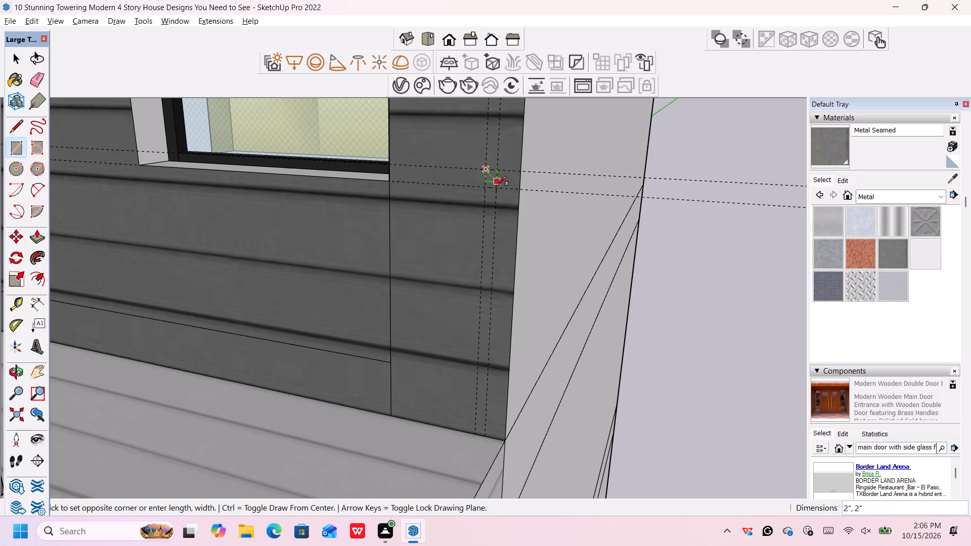
{"action": "left_click", "coordinate": [497, 189]}
{"action": "key", "text": "space"}
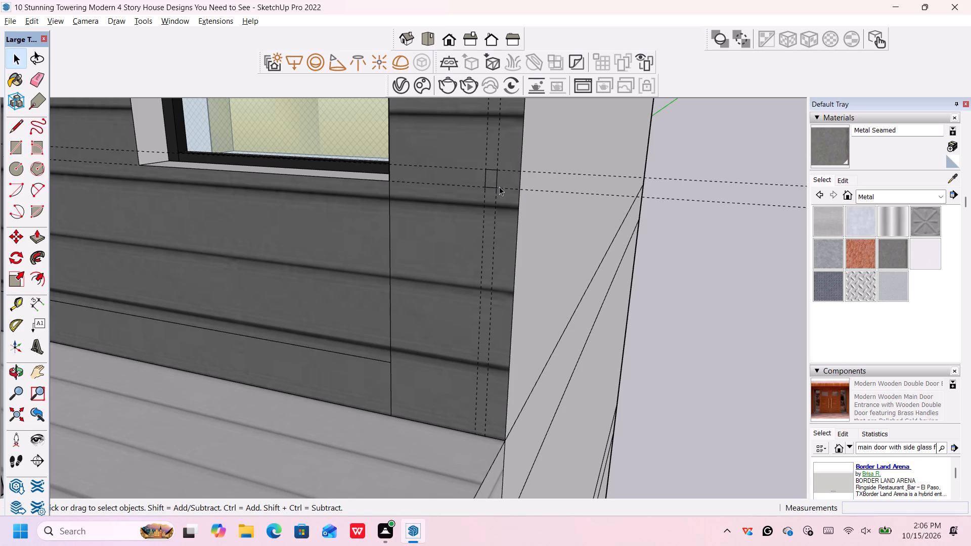
Extrude the new rail profile out from the siding wall to the outer face of the front balcony rail.
{"action": "scroll", "coordinate": [502, 180], "scroll_direction": "down", "scroll_amount": 3}
{"action": "key", "text": "p"}
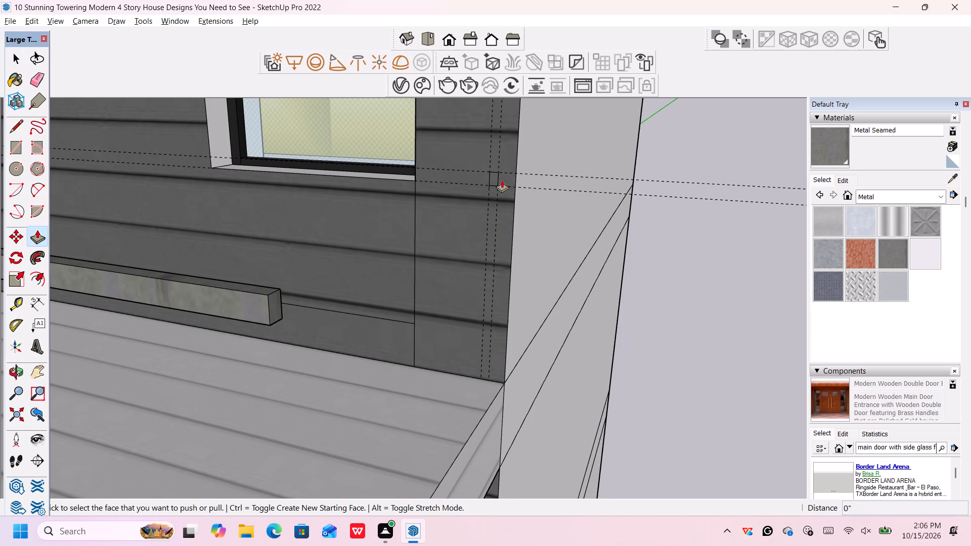
{"action": "left_click", "coordinate": [493, 177]}
{"action": "scroll", "coordinate": [451, 208], "scroll_direction": "down", "scroll_amount": 6}
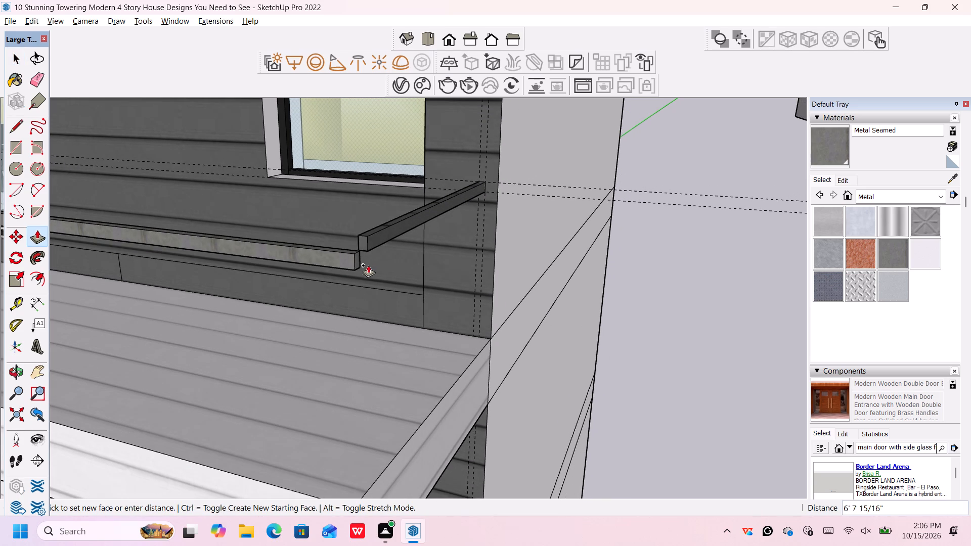
{"action": "scroll", "coordinate": [342, 266], "scroll_direction": "up", "scroll_amount": 3}
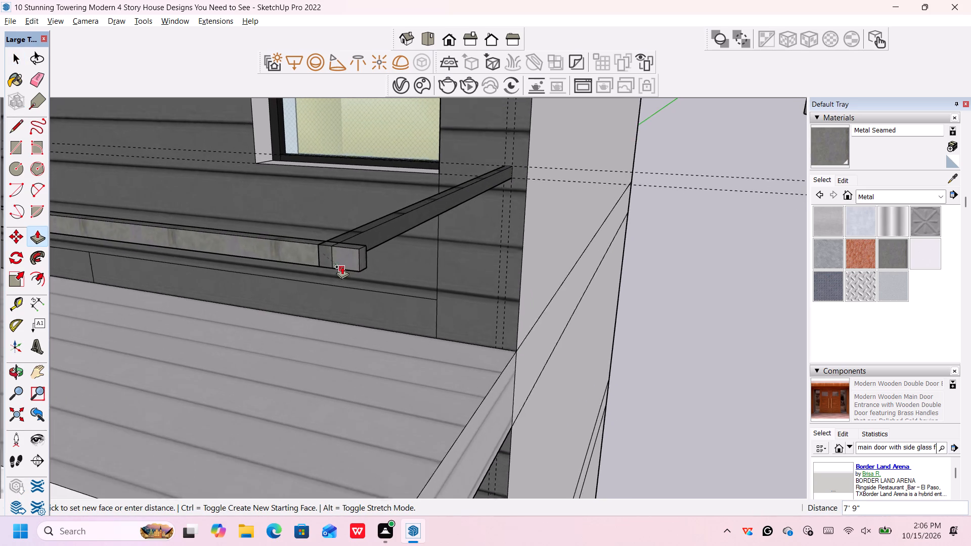
{"action": "scroll", "coordinate": [342, 266], "scroll_direction": "up", "scroll_amount": 3}
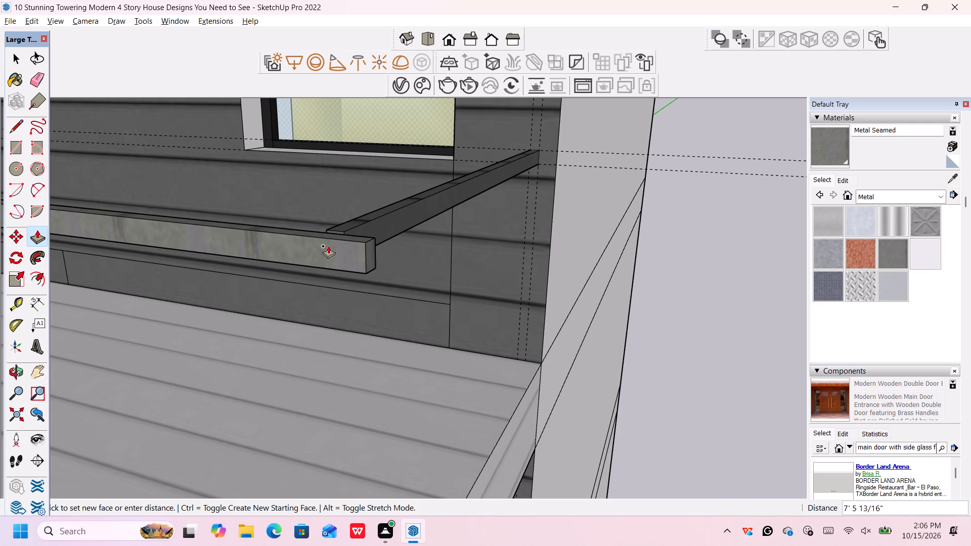
{"action": "left_click", "coordinate": [327, 258]}
{"action": "key", "text": "space"}
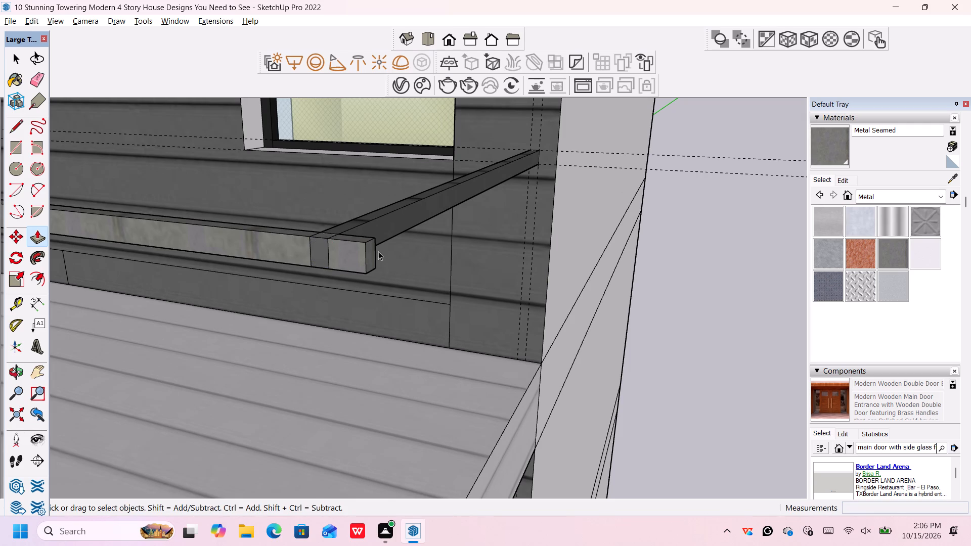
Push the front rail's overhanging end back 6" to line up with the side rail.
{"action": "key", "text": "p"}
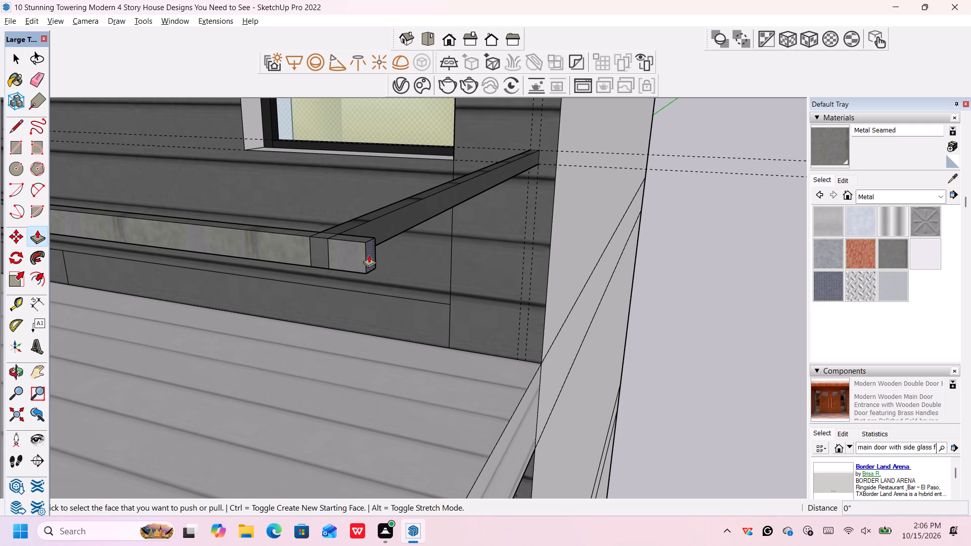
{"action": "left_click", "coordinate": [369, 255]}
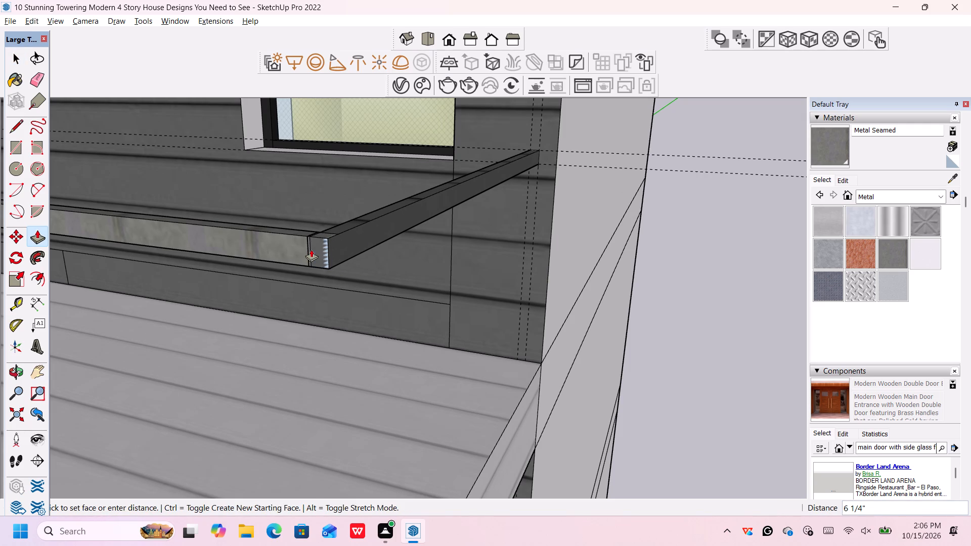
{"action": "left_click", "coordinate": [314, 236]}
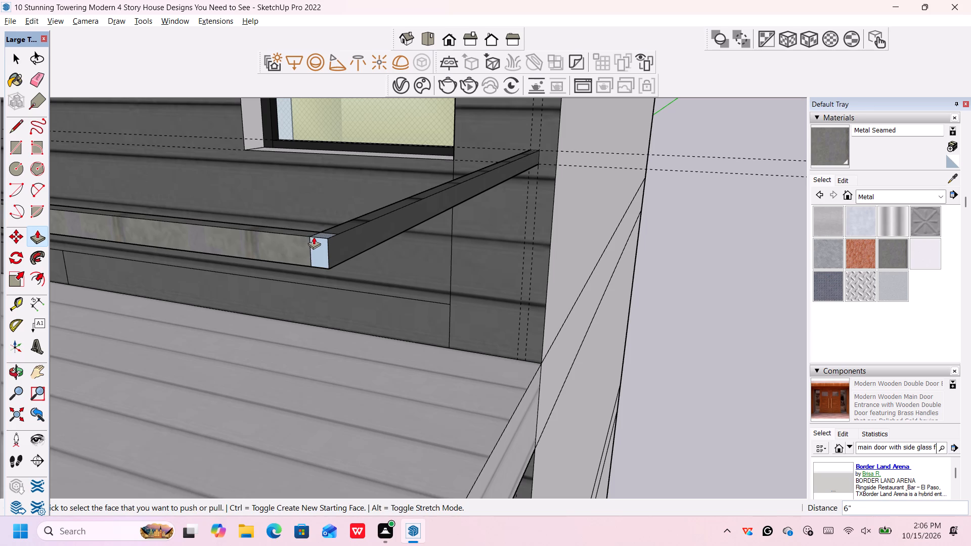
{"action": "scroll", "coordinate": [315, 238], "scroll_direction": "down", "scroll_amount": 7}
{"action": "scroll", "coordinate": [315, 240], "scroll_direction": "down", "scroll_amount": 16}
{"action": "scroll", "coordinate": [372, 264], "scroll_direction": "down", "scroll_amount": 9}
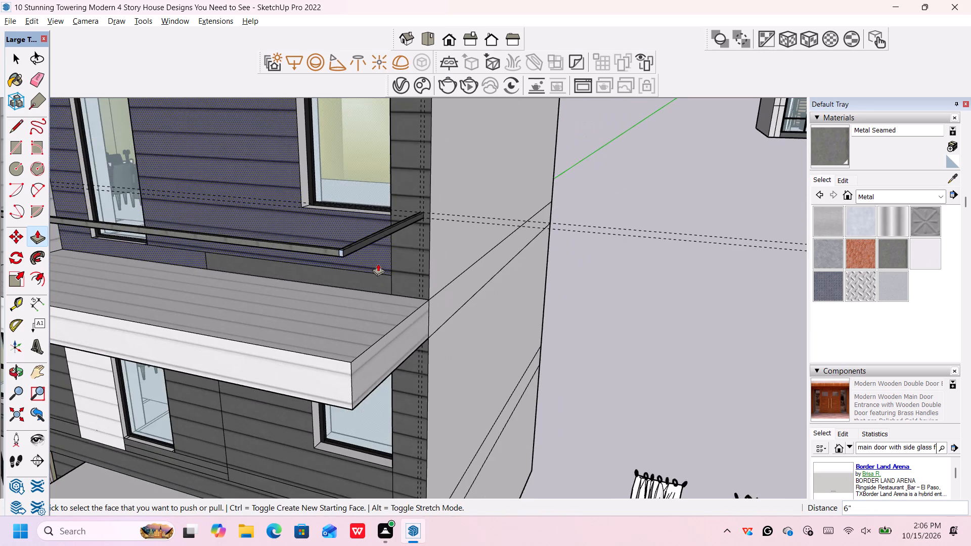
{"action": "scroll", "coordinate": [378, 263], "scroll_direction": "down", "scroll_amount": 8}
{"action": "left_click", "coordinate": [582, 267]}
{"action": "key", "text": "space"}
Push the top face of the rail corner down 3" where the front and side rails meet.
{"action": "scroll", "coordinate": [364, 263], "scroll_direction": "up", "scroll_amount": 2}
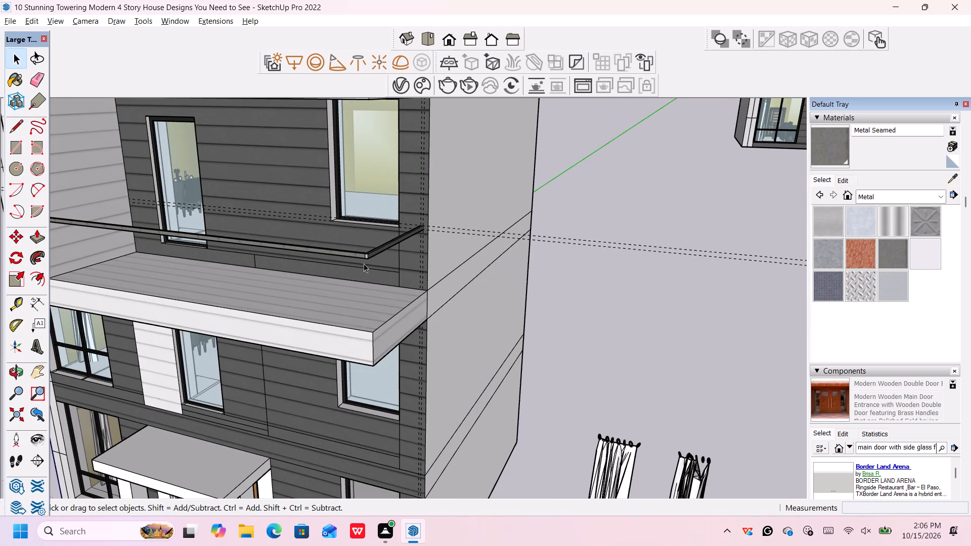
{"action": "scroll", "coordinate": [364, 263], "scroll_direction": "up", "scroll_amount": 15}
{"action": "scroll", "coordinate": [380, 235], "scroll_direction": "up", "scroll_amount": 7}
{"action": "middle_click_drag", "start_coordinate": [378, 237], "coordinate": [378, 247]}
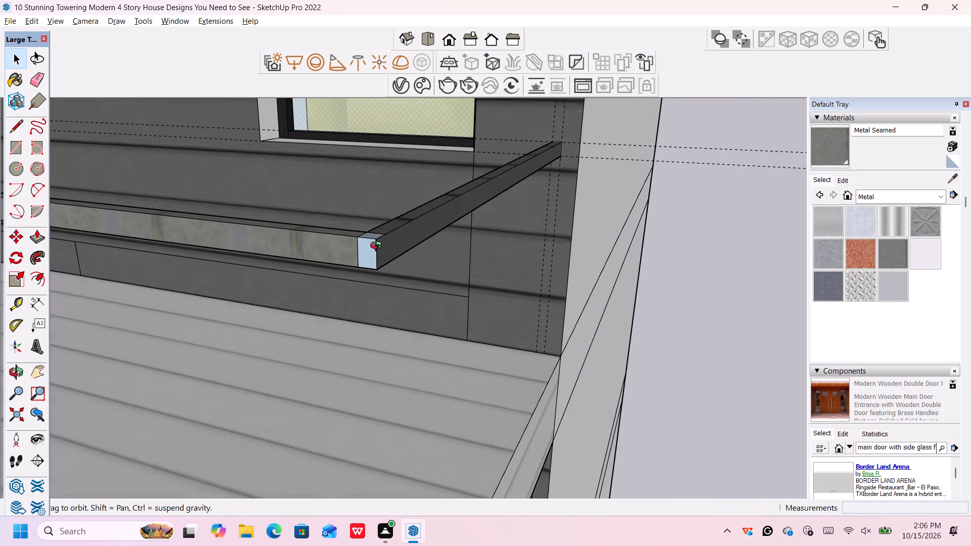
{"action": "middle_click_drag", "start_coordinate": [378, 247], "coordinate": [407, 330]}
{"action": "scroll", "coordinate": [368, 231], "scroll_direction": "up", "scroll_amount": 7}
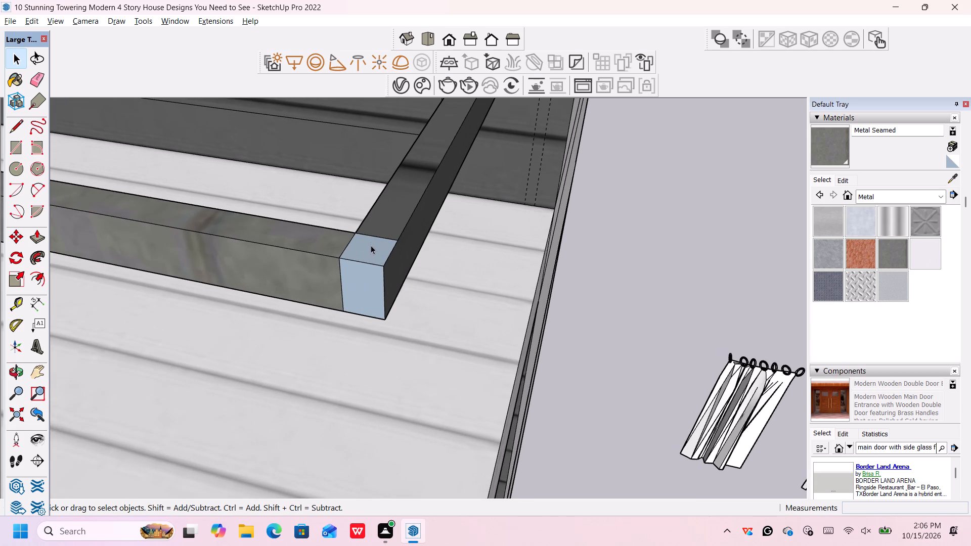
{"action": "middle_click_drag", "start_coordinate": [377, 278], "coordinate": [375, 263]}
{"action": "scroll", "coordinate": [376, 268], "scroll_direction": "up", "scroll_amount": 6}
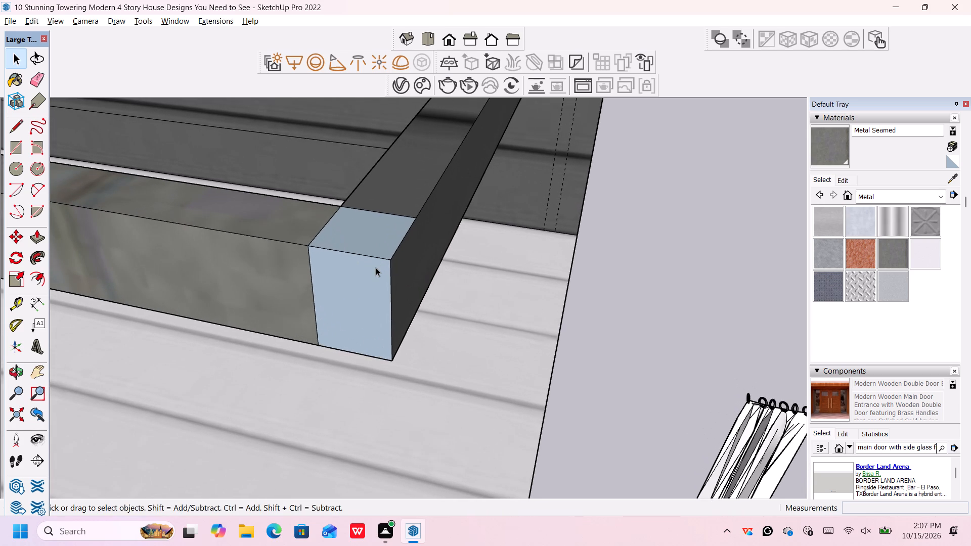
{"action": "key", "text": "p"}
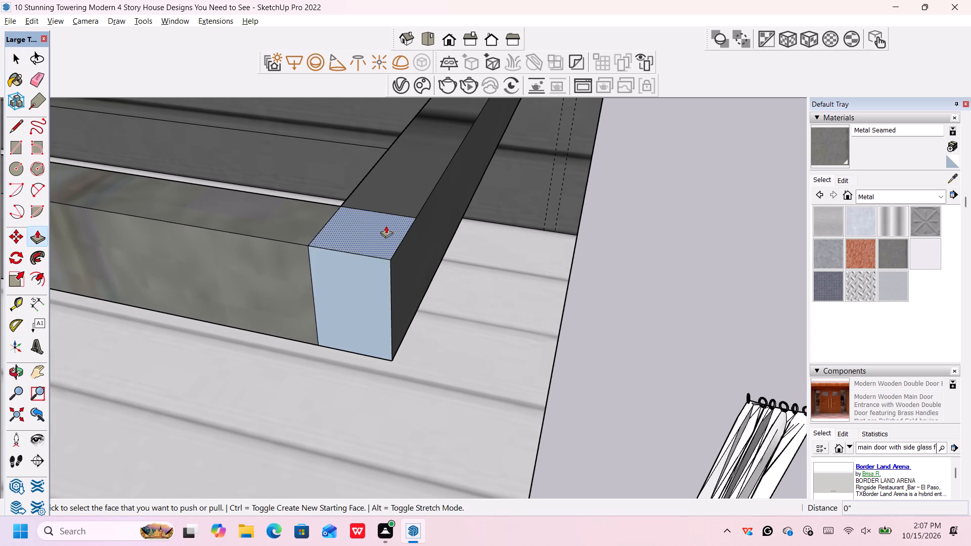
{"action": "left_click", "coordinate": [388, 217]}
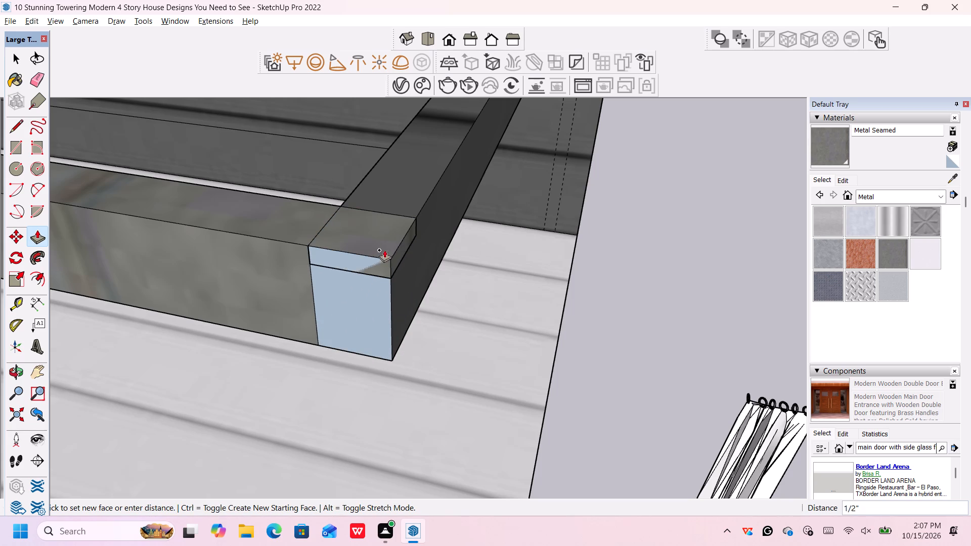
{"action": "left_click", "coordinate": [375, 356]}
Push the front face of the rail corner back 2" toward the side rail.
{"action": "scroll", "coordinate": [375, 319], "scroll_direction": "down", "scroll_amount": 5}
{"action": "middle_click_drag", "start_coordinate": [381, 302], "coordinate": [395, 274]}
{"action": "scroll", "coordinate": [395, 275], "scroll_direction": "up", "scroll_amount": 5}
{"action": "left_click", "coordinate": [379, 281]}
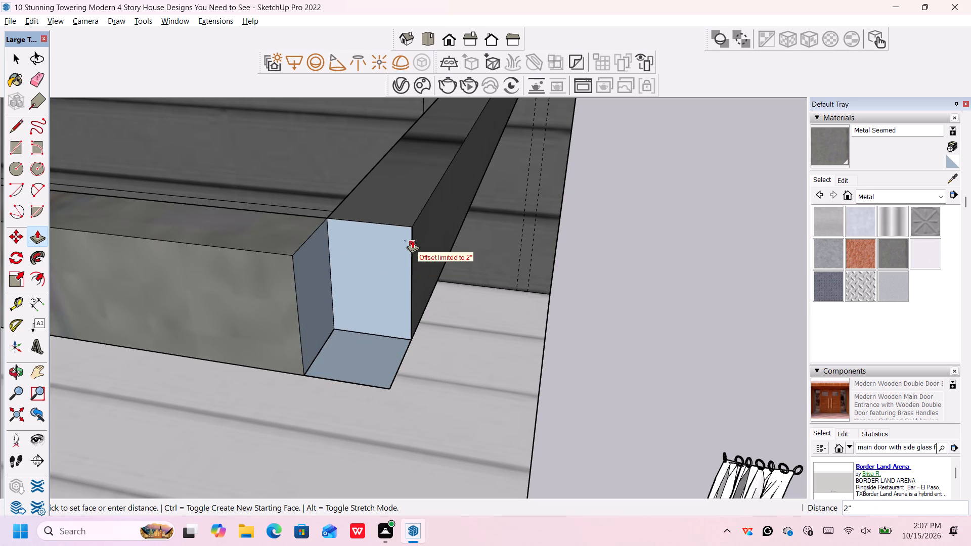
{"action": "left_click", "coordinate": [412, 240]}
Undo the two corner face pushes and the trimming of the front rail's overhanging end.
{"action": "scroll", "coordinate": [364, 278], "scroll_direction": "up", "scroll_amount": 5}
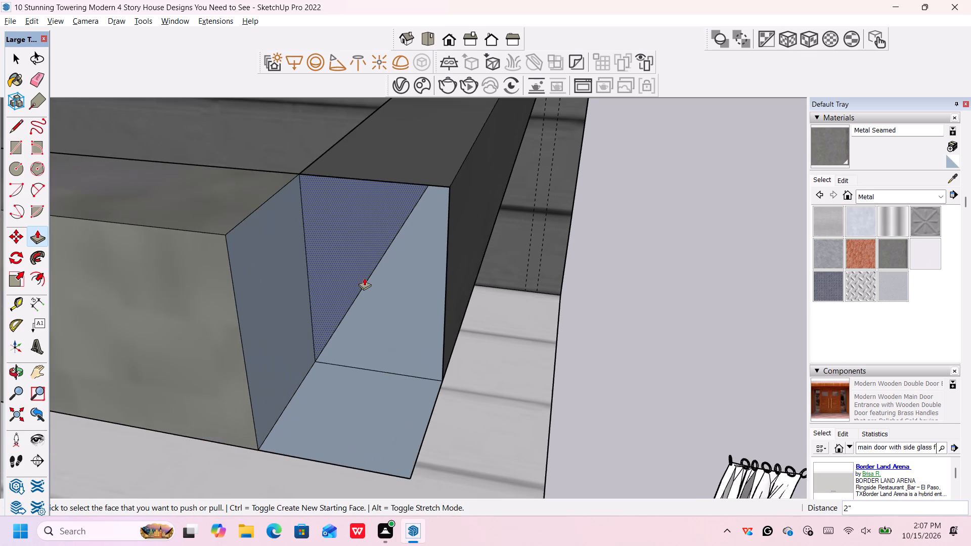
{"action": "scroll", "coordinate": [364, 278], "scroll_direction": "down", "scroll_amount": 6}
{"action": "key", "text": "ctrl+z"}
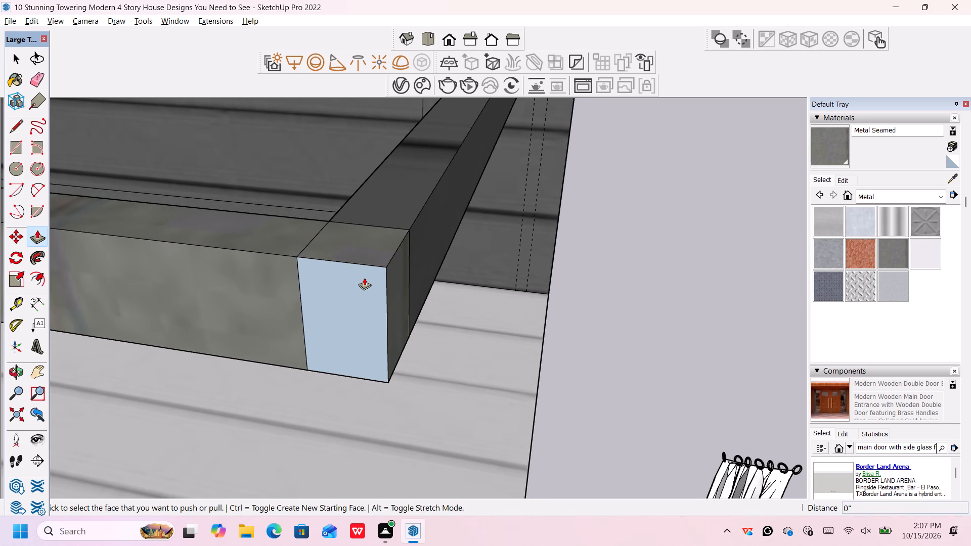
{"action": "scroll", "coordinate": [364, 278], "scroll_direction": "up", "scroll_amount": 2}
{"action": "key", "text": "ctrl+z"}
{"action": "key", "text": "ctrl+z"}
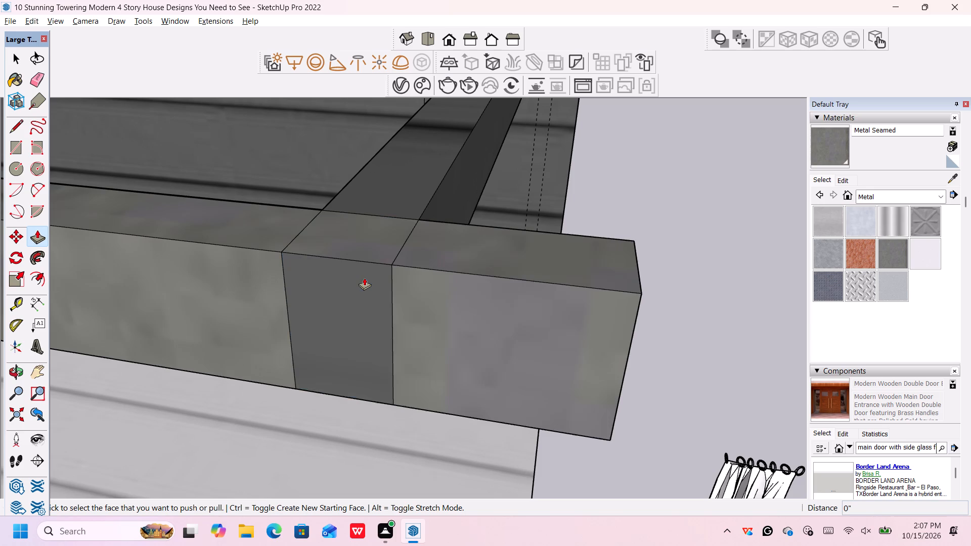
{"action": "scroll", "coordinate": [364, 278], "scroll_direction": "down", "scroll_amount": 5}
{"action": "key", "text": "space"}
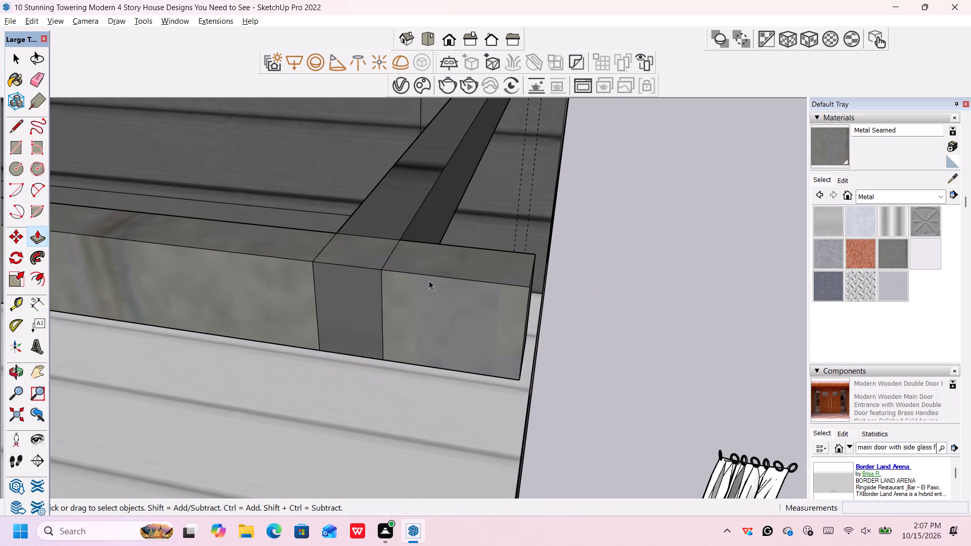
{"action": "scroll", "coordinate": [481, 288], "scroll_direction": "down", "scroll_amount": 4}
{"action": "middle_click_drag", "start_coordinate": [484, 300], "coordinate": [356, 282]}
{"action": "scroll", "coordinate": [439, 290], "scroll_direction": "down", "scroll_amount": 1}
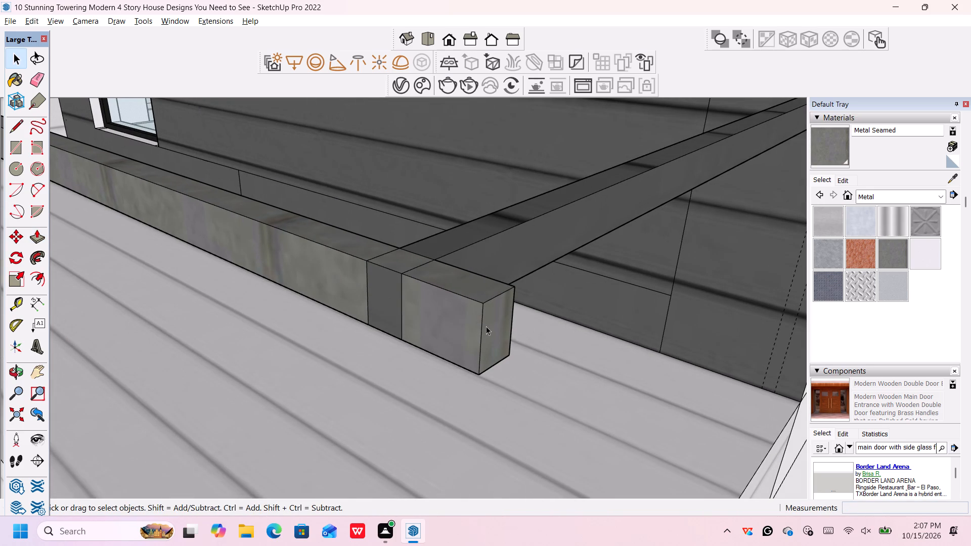
Push the front rail's overhanging end back 4" at the corner with the side rail.
{"action": "key", "text": "p"}
{"action": "left_click", "coordinate": [493, 326]}
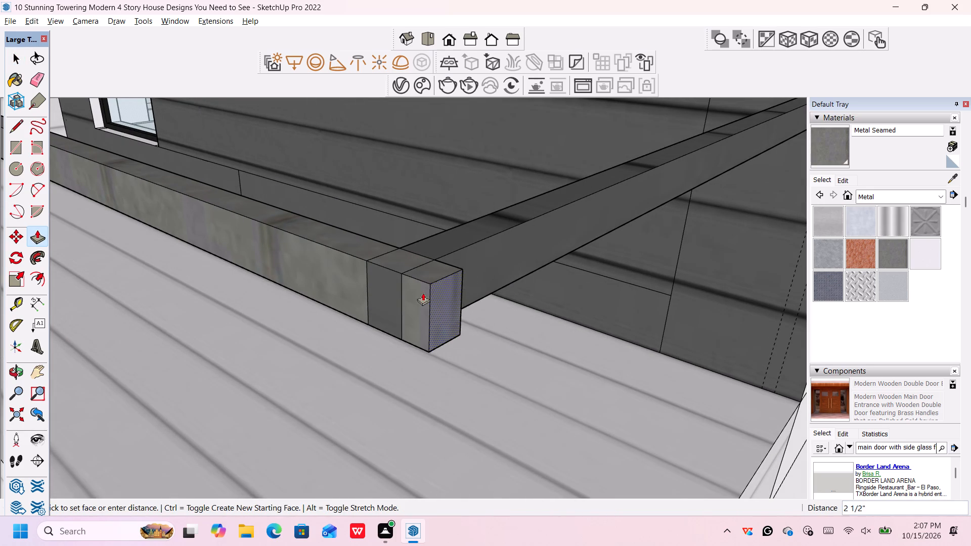
{"action": "left_click", "coordinate": [407, 275]}
Pull the recessed face at the rail corner 2" to close the opening flush with the side rail's outer face.
{"action": "scroll", "coordinate": [410, 278], "scroll_direction": "down", "scroll_amount": 3}
{"action": "scroll", "coordinate": [421, 293], "scroll_direction": "up", "scroll_amount": 3}
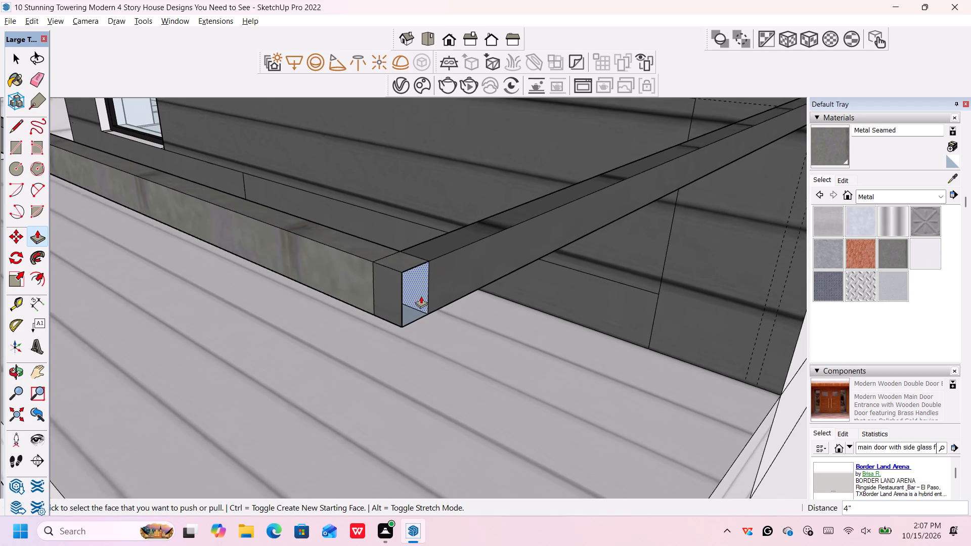
{"action": "scroll", "coordinate": [421, 296], "scroll_direction": "up", "scroll_amount": 9}
{"action": "left_click", "coordinate": [425, 268]}
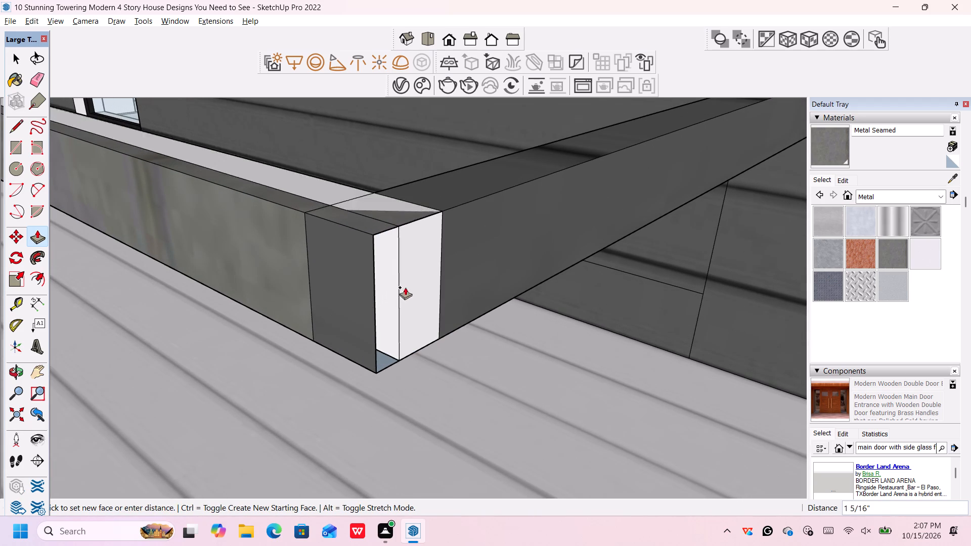
{"action": "left_click", "coordinate": [372, 302]}
Paint the inner, bottom, side and top faces of the rail corner with Metal Seamed.
{"action": "scroll", "coordinate": [374, 301], "scroll_direction": "down", "scroll_amount": 2}
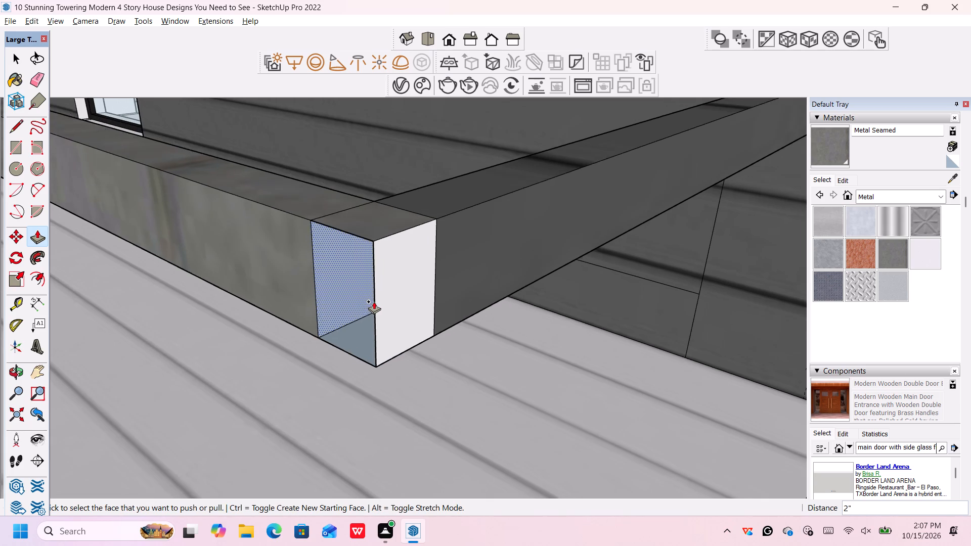
{"action": "scroll", "coordinate": [374, 301], "scroll_direction": "down", "scroll_amount": 17}
{"action": "scroll", "coordinate": [372, 300], "scroll_direction": "up", "scroll_amount": 1}
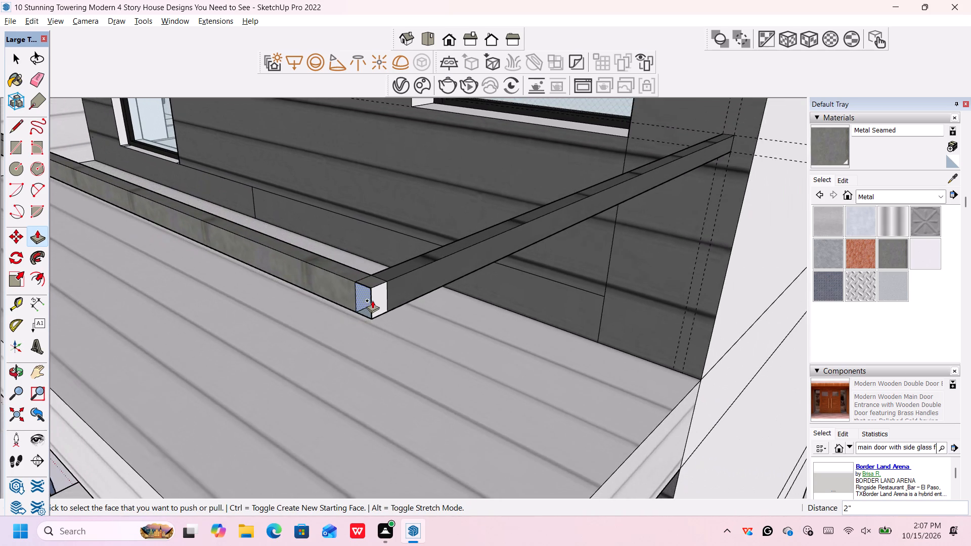
{"action": "scroll", "coordinate": [372, 300], "scroll_direction": "up", "scroll_amount": 5}
{"action": "key", "text": "space"}
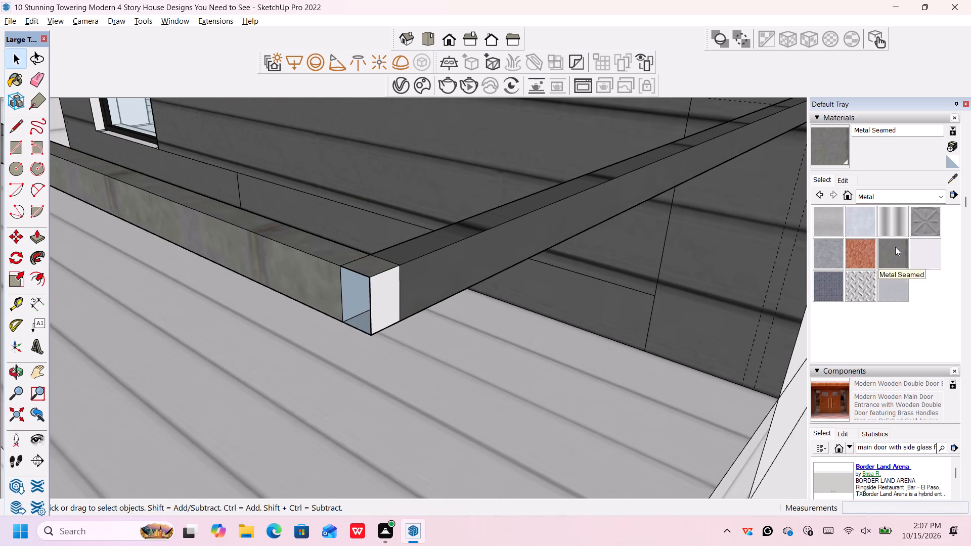
{"action": "left_click", "coordinate": [892, 252]}
{"action": "left_click", "coordinate": [361, 305]}
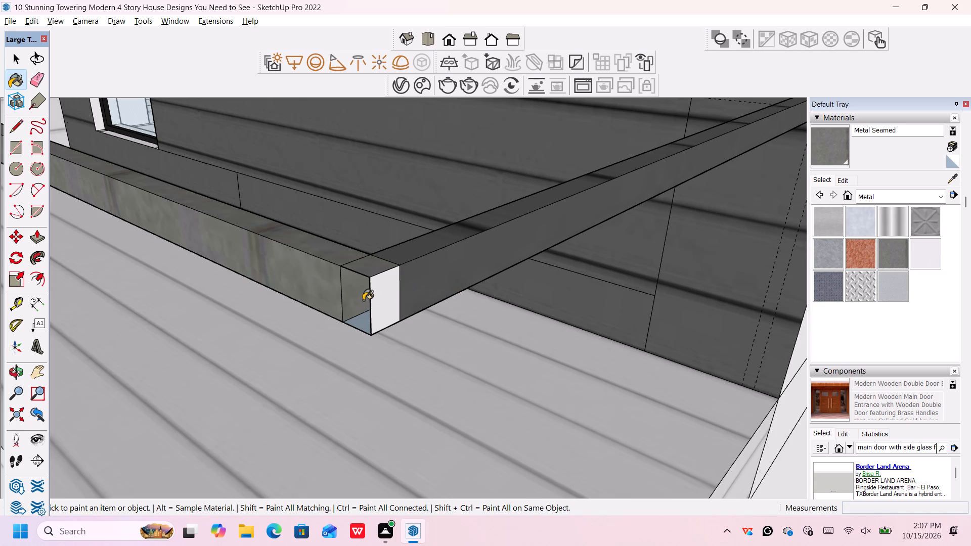
{"action": "left_click", "coordinate": [360, 316]}
{"action": "left_click", "coordinate": [375, 306]}
{"action": "left_click", "coordinate": [375, 271]}
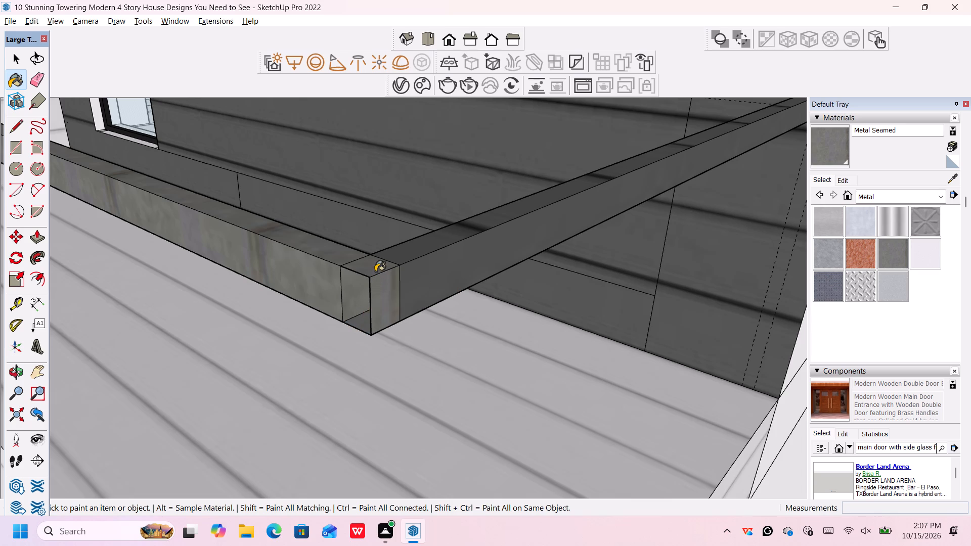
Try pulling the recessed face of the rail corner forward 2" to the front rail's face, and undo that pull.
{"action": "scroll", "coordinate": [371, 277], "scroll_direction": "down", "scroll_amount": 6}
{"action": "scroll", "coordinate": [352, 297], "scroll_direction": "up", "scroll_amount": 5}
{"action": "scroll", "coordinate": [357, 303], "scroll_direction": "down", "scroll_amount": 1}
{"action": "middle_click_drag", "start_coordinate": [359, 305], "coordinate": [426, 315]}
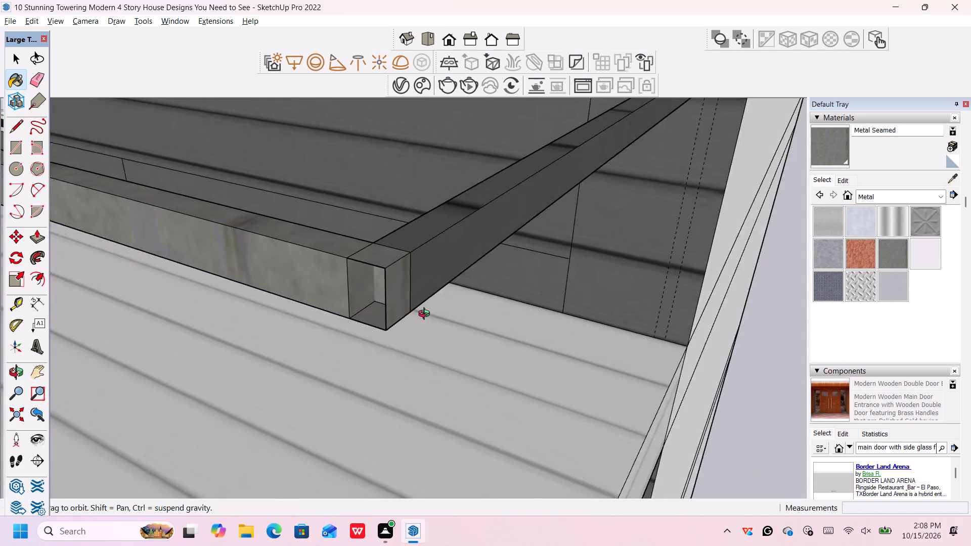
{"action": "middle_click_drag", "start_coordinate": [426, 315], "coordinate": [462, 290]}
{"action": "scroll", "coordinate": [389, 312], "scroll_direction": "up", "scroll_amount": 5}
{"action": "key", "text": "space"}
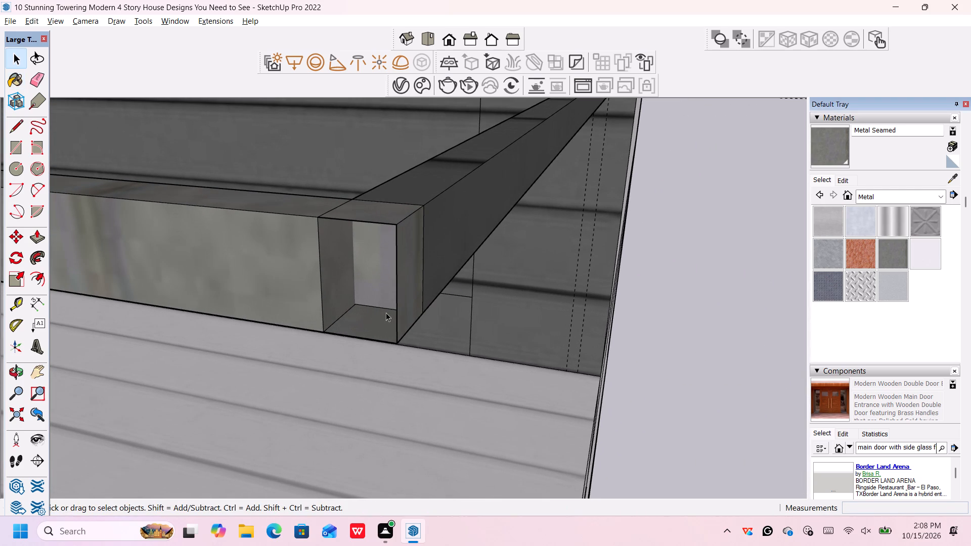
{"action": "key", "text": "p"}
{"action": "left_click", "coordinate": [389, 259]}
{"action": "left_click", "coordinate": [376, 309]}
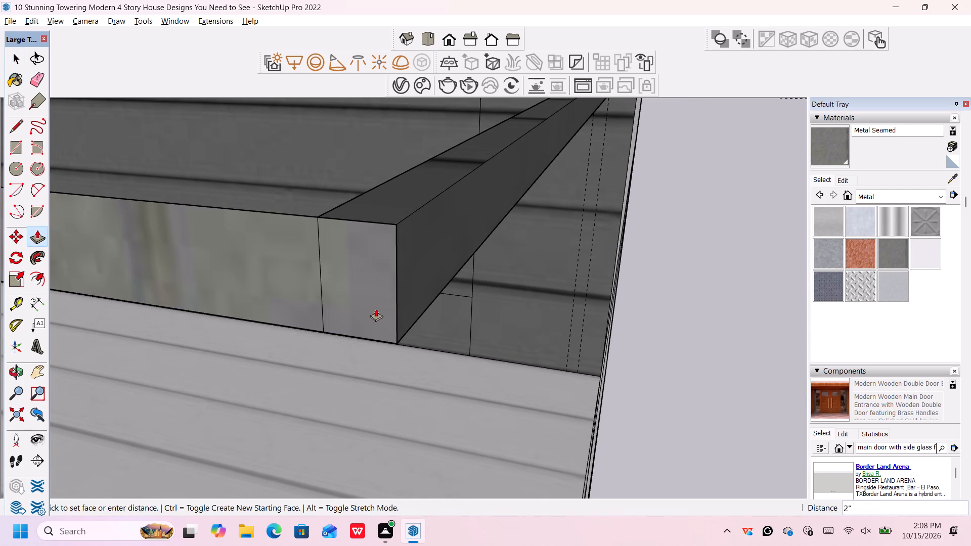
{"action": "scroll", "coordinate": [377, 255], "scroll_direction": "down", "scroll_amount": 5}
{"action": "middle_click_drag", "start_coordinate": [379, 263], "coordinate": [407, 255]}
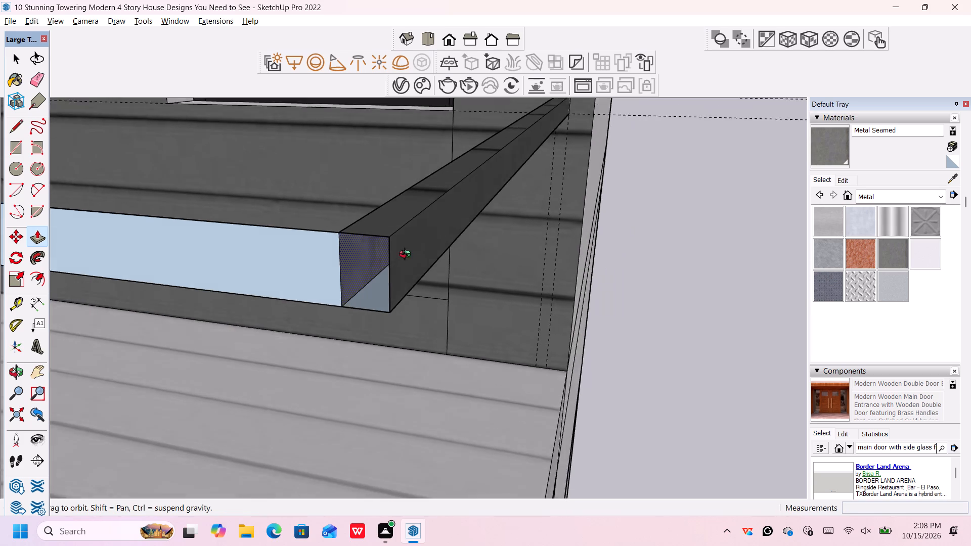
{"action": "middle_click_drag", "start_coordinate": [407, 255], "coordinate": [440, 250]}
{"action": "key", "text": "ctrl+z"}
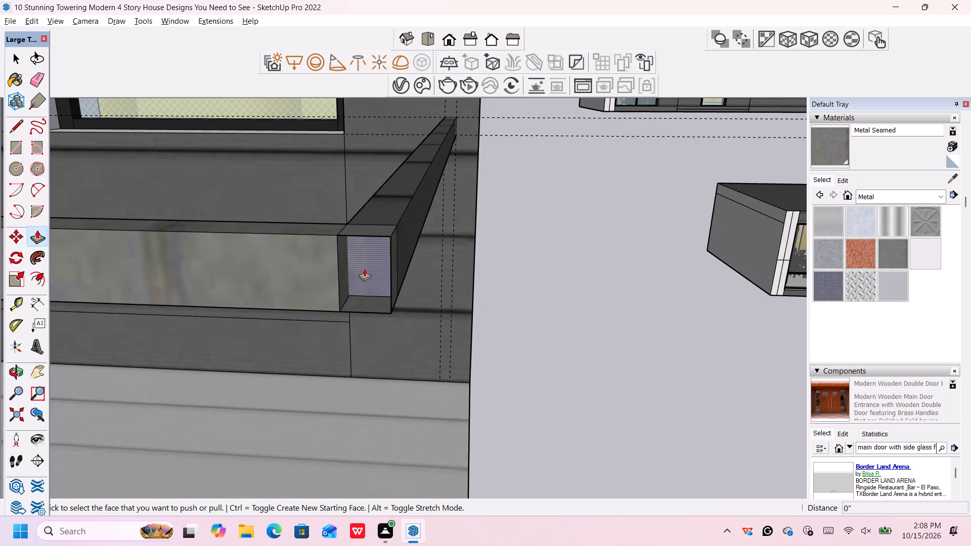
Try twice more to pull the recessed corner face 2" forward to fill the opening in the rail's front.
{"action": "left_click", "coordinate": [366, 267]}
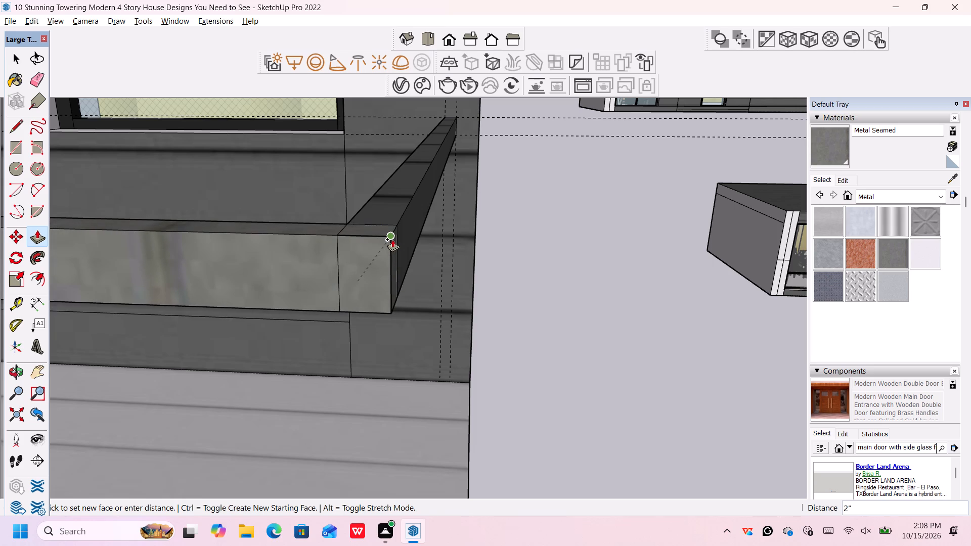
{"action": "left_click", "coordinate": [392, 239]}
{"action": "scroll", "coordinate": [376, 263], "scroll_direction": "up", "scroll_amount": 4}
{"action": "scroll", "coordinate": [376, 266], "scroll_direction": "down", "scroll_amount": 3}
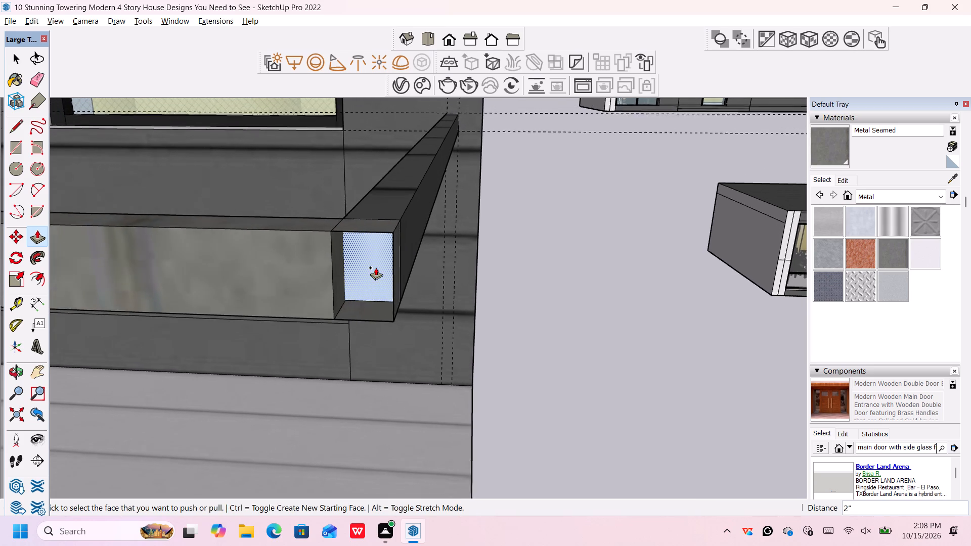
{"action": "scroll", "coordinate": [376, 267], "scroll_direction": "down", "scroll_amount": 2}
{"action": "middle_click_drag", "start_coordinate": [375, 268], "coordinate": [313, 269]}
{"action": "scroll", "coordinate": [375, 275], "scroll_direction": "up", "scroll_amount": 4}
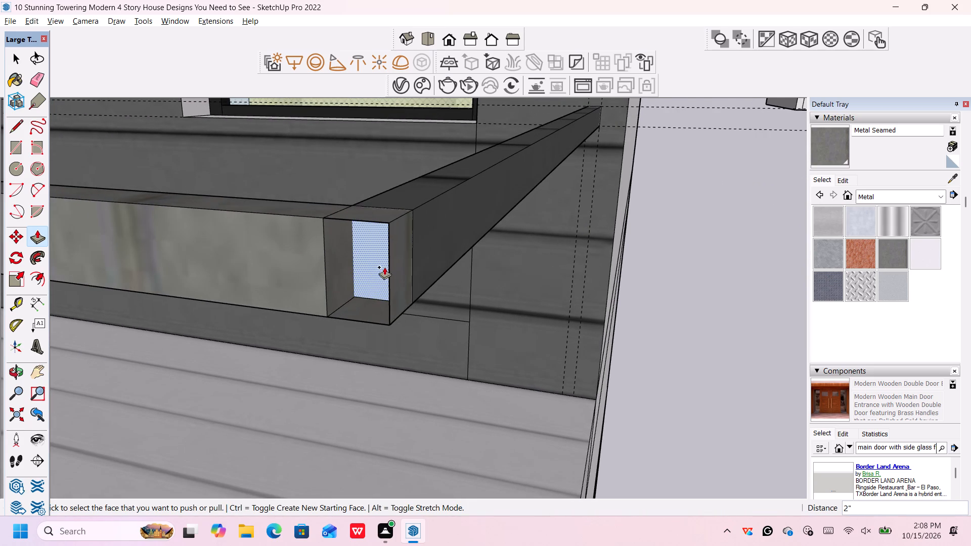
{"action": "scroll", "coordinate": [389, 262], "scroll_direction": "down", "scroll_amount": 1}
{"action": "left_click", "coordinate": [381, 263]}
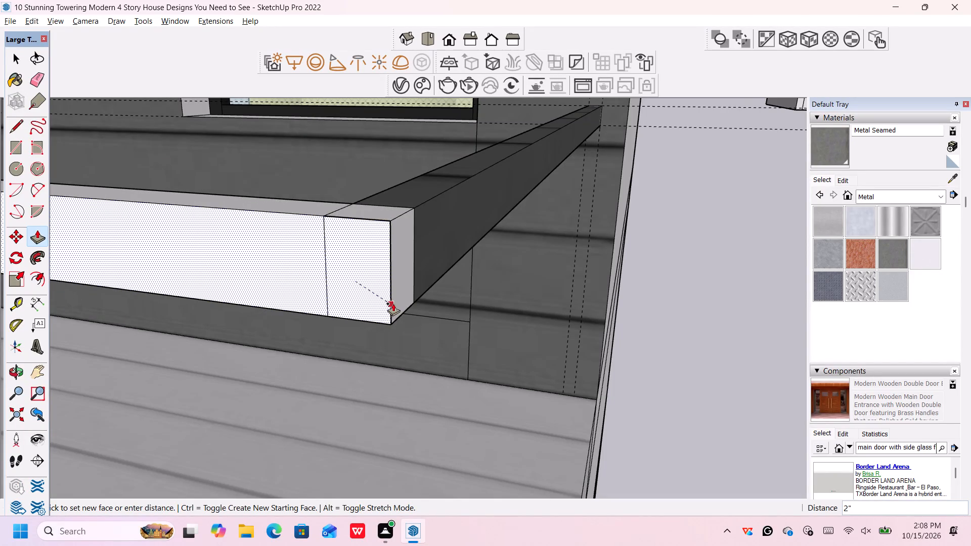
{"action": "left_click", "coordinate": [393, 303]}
Draw a 3" by 2" rectangle across the open front of the rail corner, flush with the front rail.
{"action": "scroll", "coordinate": [393, 303], "scroll_direction": "down", "scroll_amount": 9}
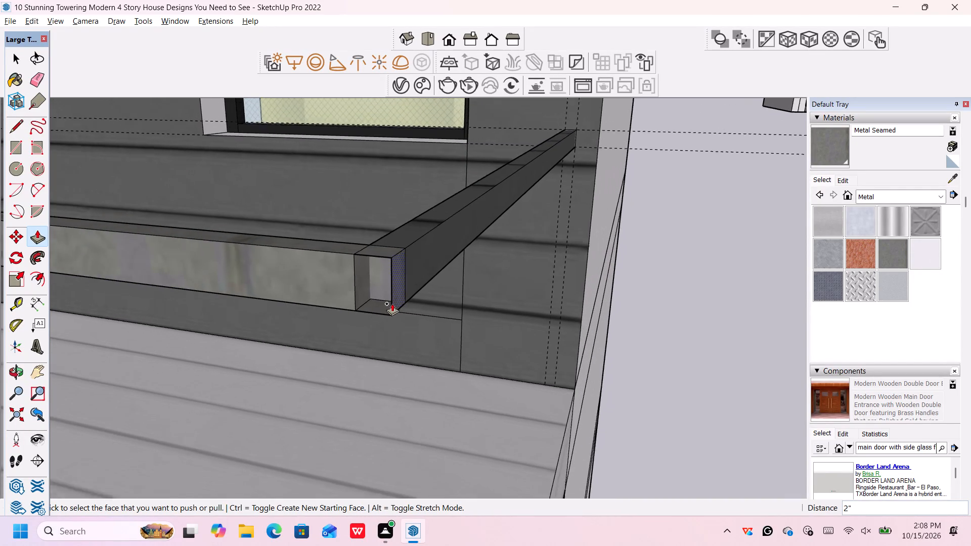
{"action": "scroll", "coordinate": [392, 303], "scroll_direction": "down", "scroll_amount": 20}
{"action": "scroll", "coordinate": [392, 303], "scroll_direction": "down", "scroll_amount": 17}
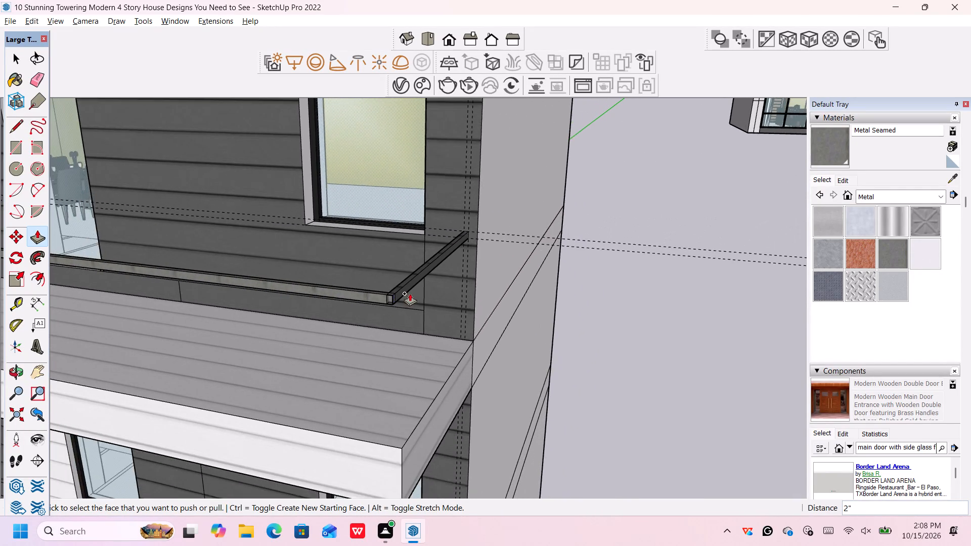
{"action": "scroll", "coordinate": [410, 293], "scroll_direction": "down", "scroll_amount": 8}
{"action": "middle_click_drag", "start_coordinate": [428, 277], "coordinate": [446, 314]}
{"action": "key", "text": "space"}
{"action": "scroll", "coordinate": [446, 313], "scroll_direction": "down", "scroll_amount": 7}
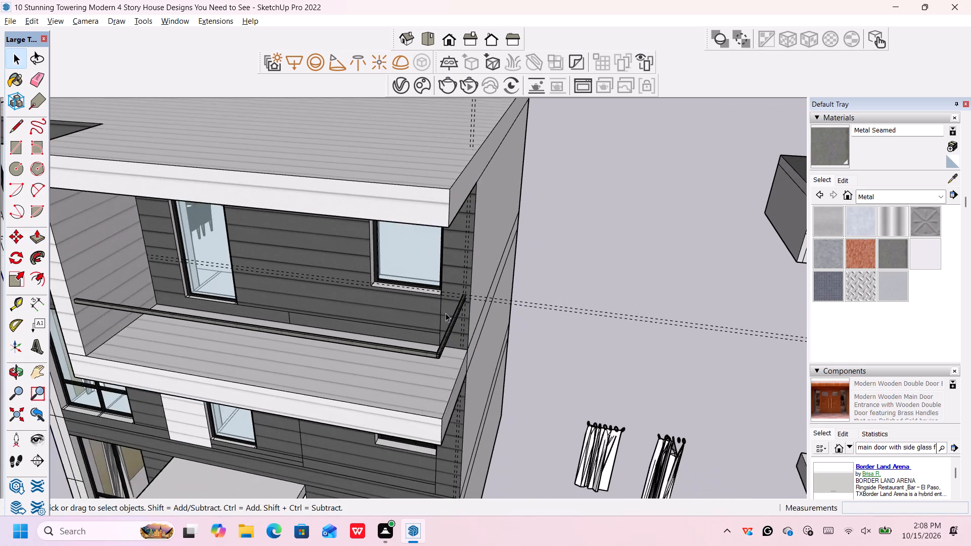
{"action": "scroll", "coordinate": [446, 313], "scroll_direction": "down", "scroll_amount": 2}
{"action": "scroll", "coordinate": [361, 326], "scroll_direction": "up", "scroll_amount": 7}
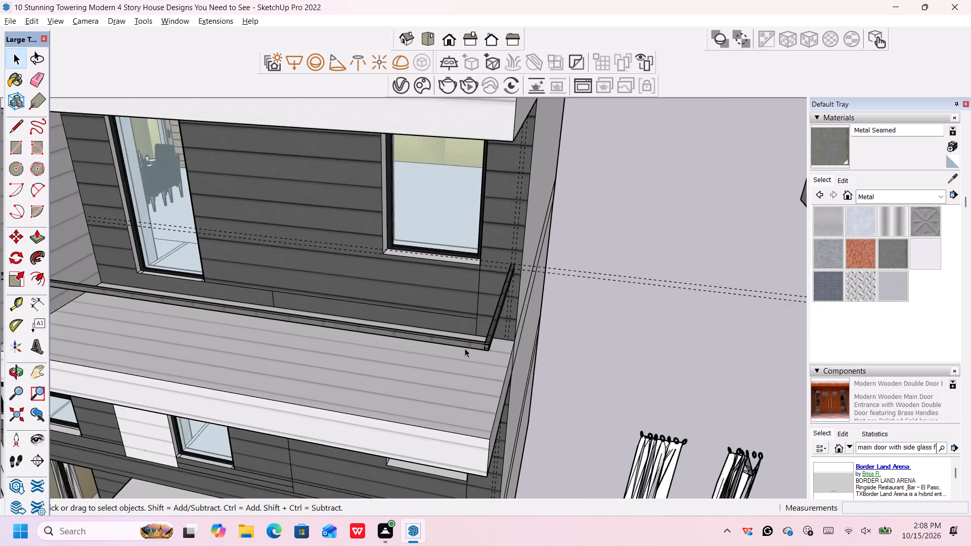
{"action": "scroll", "coordinate": [465, 348], "scroll_direction": "up", "scroll_amount": 17}
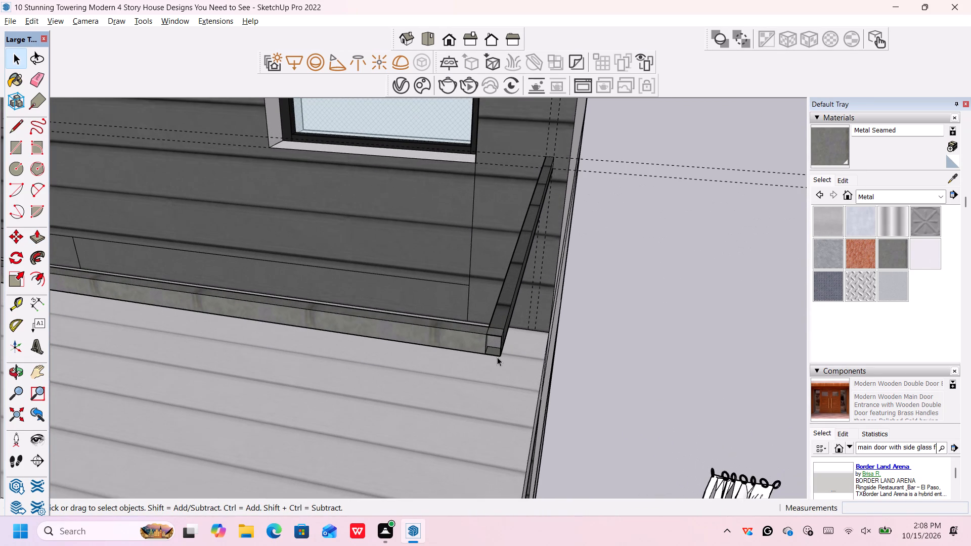
{"action": "key", "text": "r"}
{"action": "scroll", "coordinate": [498, 353], "scroll_direction": "up", "scroll_amount": 7}
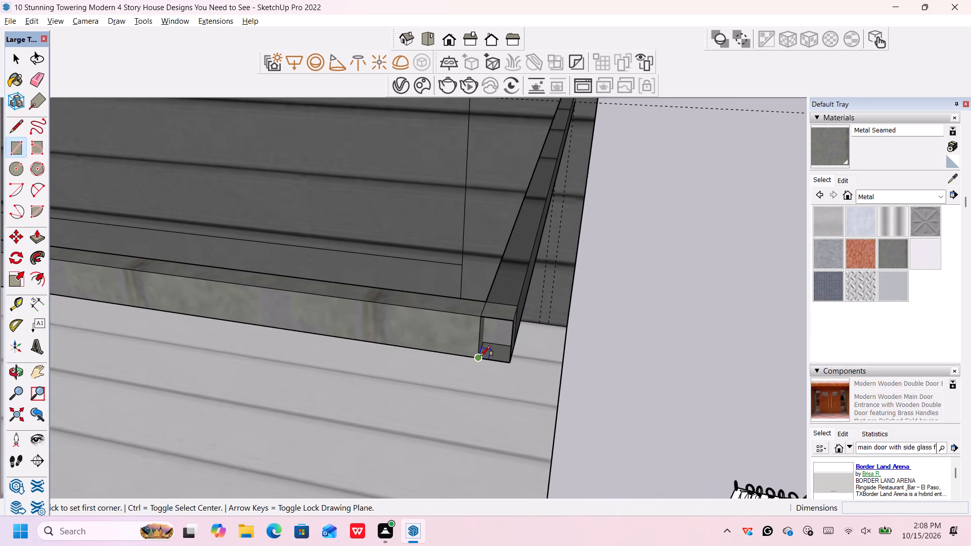
{"action": "left_click", "coordinate": [480, 356]}
{"action": "left_click", "coordinate": [512, 321]}
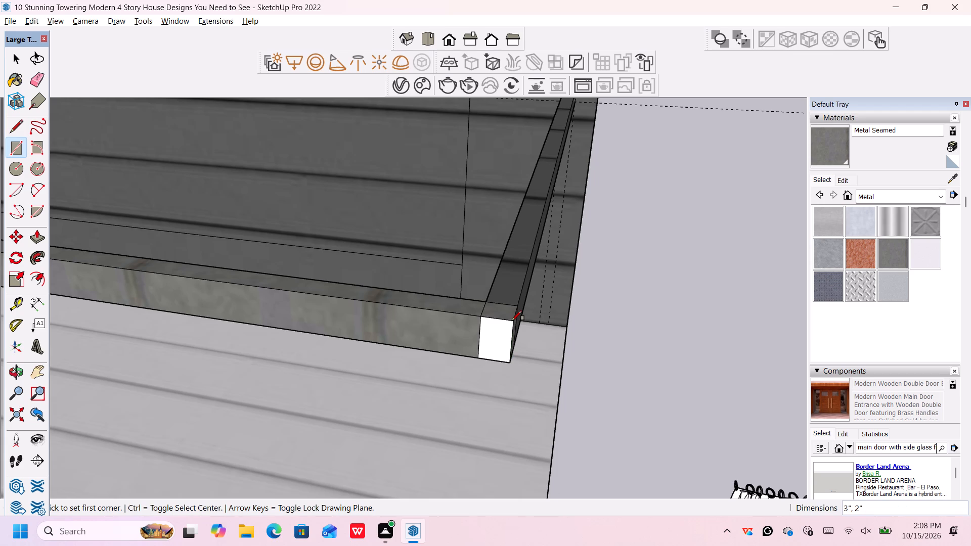
Paint the new front face of the rail corner with Metal Seamed.
{"action": "key", "text": "v"}
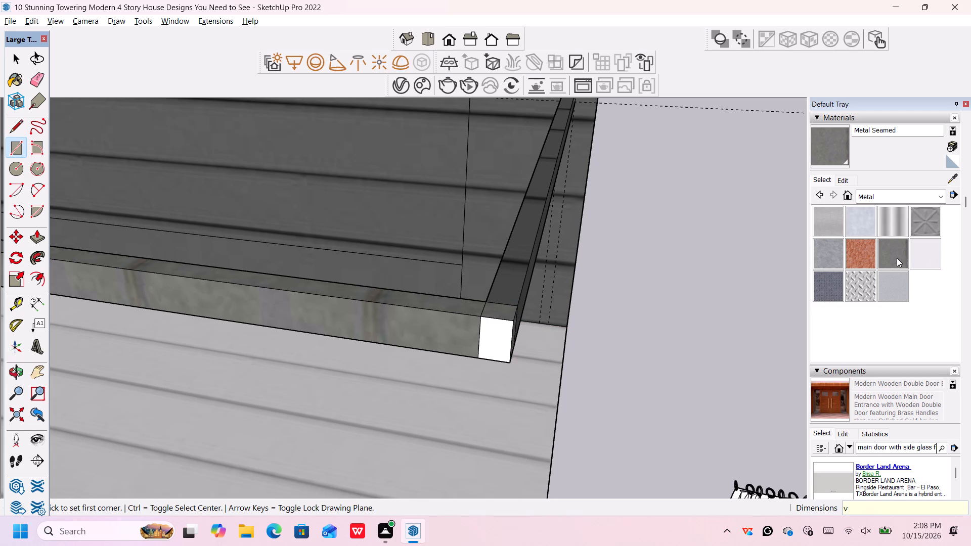
{"action": "left_click", "coordinate": [897, 258]}
{"action": "left_click", "coordinate": [495, 335]}
{"action": "scroll", "coordinate": [495, 334], "scroll_direction": "down", "scroll_amount": 6}
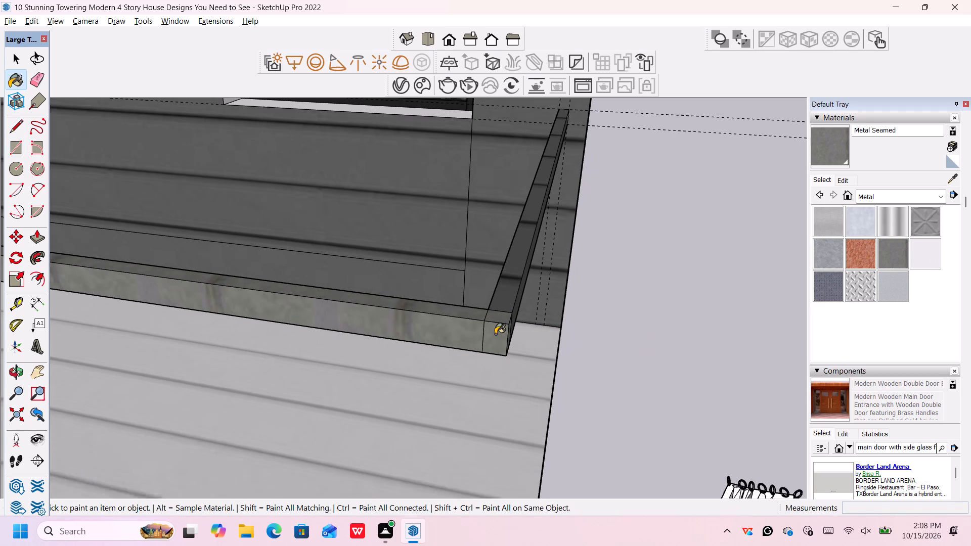
{"action": "scroll", "coordinate": [495, 334], "scroll_direction": "down", "scroll_amount": 1}
{"action": "key", "text": "space"}
Examine the whole balcony handrail from above and below, including its end at the white-framed side wall.
{"action": "scroll", "coordinate": [510, 333], "scroll_direction": "down", "scroll_amount": 13}
{"action": "scroll", "coordinate": [542, 368], "scroll_direction": "up", "scroll_amount": 1}
{"action": "scroll", "coordinate": [542, 369], "scroll_direction": "down", "scroll_amount": 6}
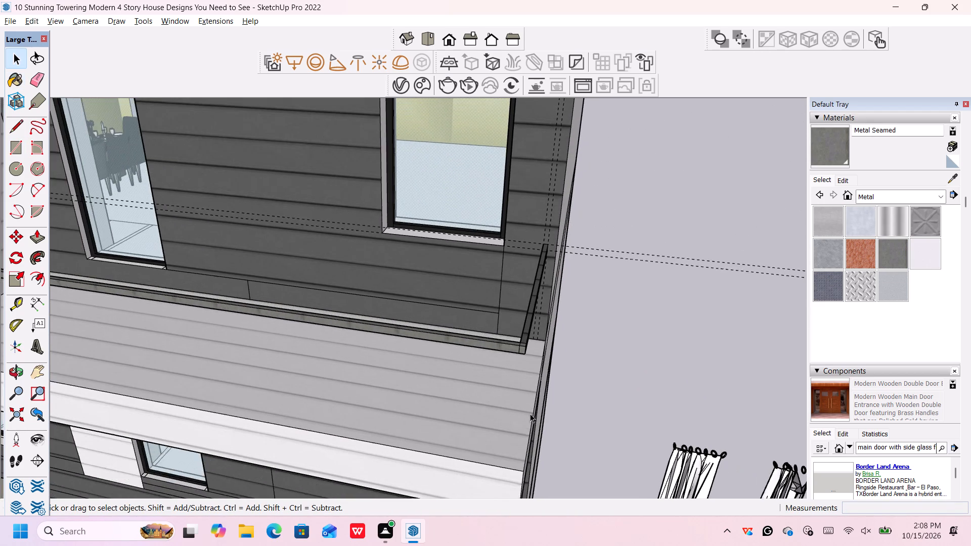
{"action": "scroll", "coordinate": [527, 419], "scroll_direction": "down", "scroll_amount": 3}
{"action": "scroll", "coordinate": [523, 418], "scroll_direction": "up", "scroll_amount": 1}
{"action": "scroll", "coordinate": [491, 439], "scroll_direction": "down", "scroll_amount": 7}
{"action": "middle_click_drag", "start_coordinate": [441, 438], "coordinate": [447, 349]}
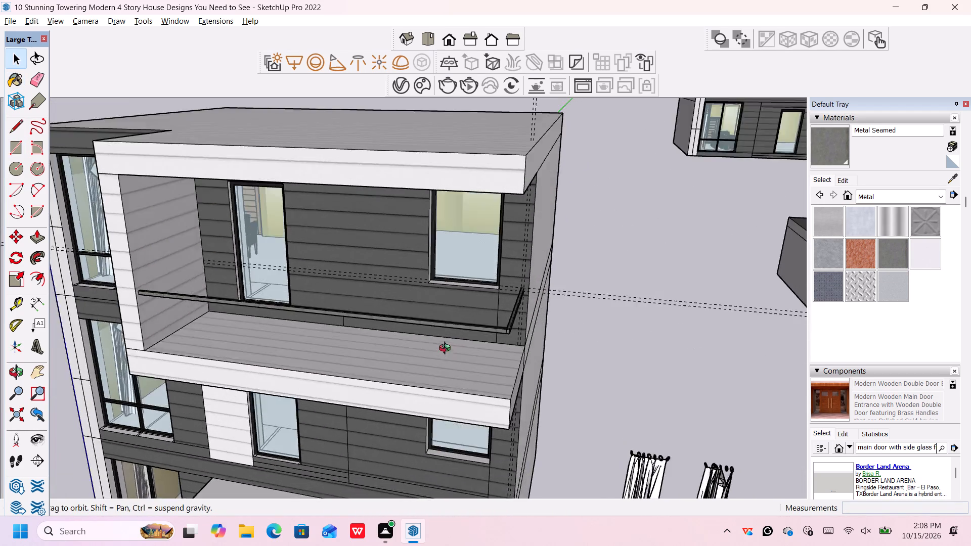
{"action": "middle_click_drag", "start_coordinate": [447, 349], "coordinate": [445, 336]}
{"action": "scroll", "coordinate": [394, 250], "scroll_direction": "up", "scroll_amount": 2}
{"action": "scroll", "coordinate": [231, 189], "scroll_direction": "up", "scroll_amount": 3}
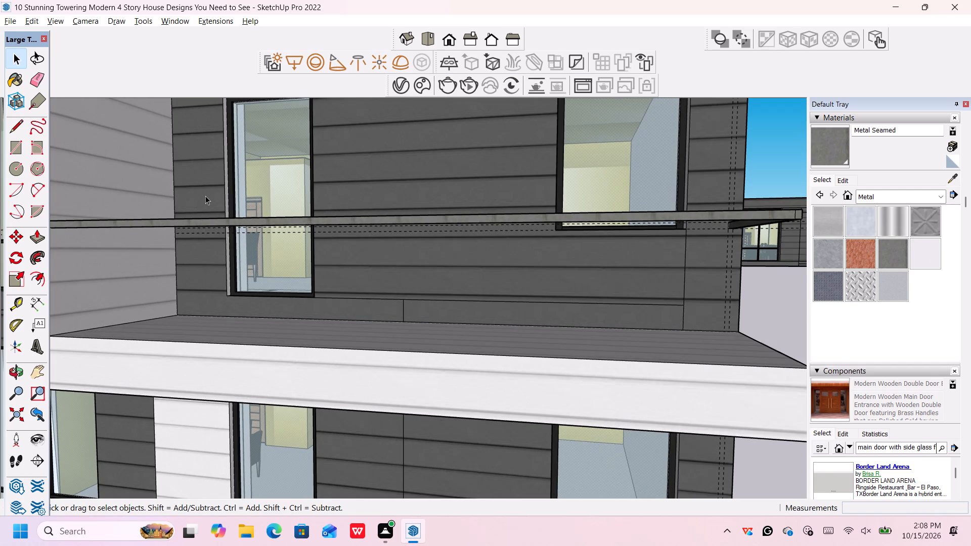
{"action": "scroll", "coordinate": [205, 196], "scroll_direction": "down", "scroll_amount": 6}
{"action": "scroll", "coordinate": [130, 238], "scroll_direction": "up", "scroll_amount": 4}
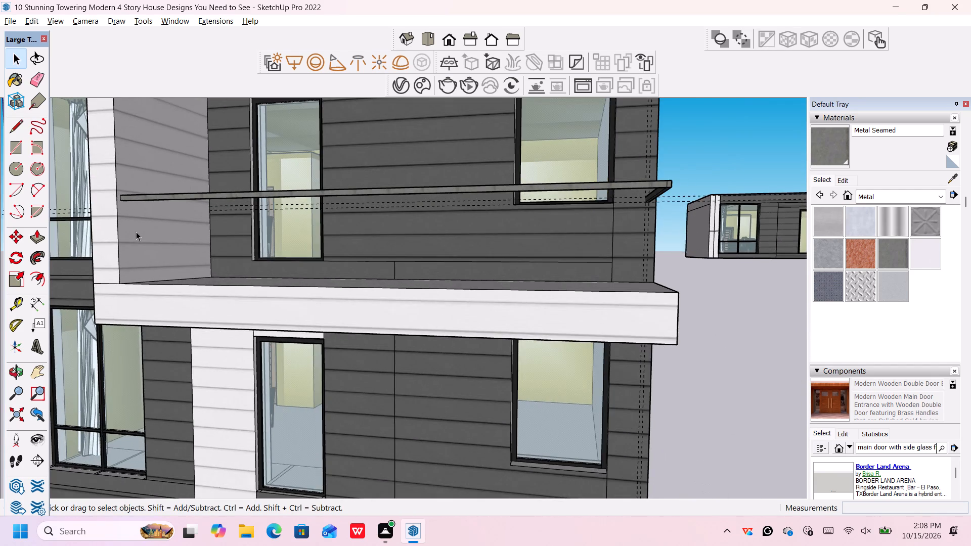
{"action": "scroll", "coordinate": [137, 230], "scroll_direction": "up", "scroll_amount": 4}
{"action": "middle_click_drag", "start_coordinate": [137, 231], "coordinate": [141, 202]}
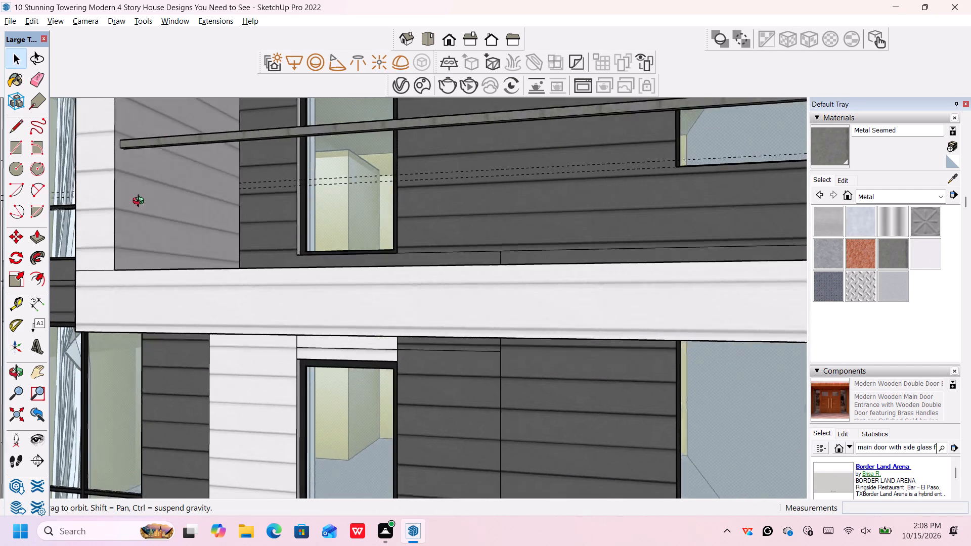
{"action": "middle_click_drag", "start_coordinate": [141, 202], "coordinate": [145, 191]}
{"action": "scroll", "coordinate": [145, 193], "scroll_direction": "down", "scroll_amount": 8}
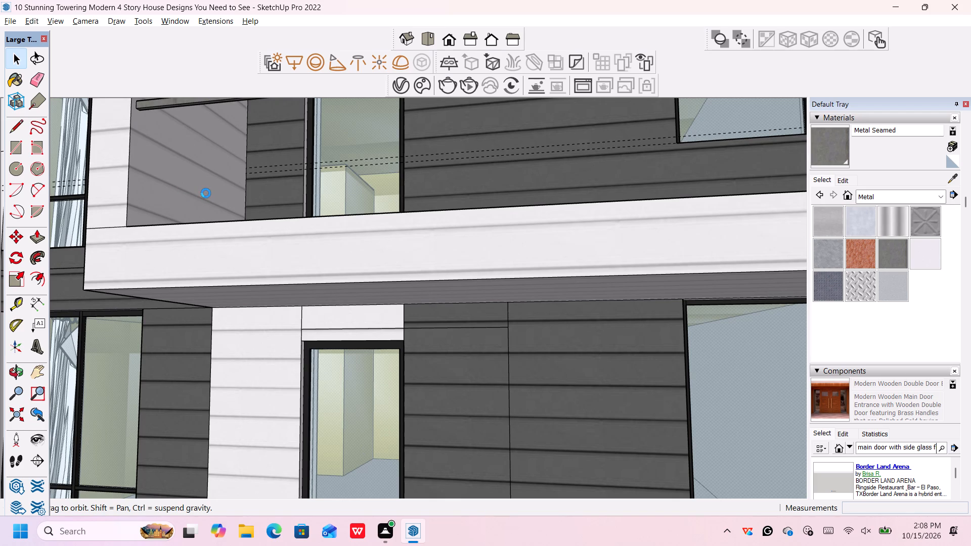
Delete the pair of horizontal dashed guide lines running past the building at the balcony level.
{"action": "scroll", "coordinate": [206, 193], "scroll_direction": "down", "scroll_amount": 6}
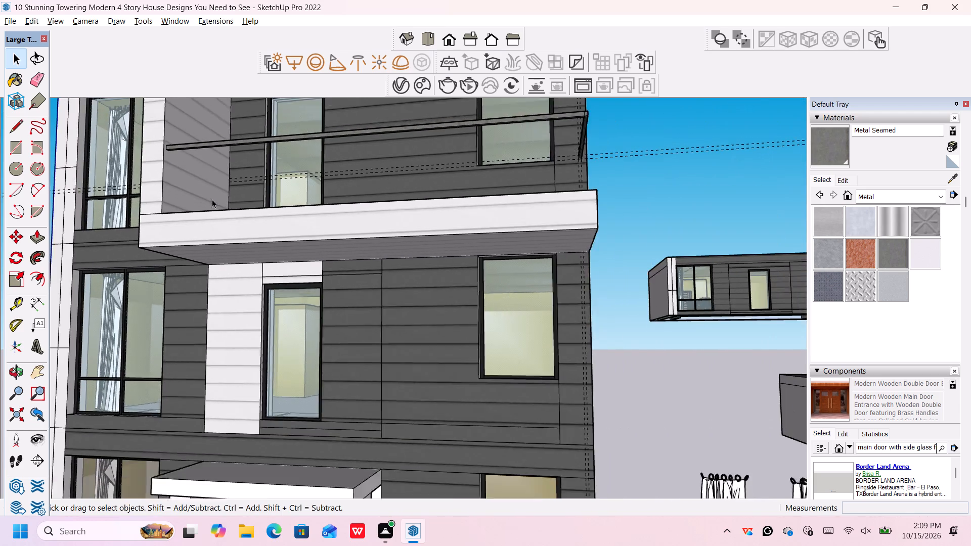
{"action": "scroll", "coordinate": [377, 170], "scroll_direction": "down", "scroll_amount": 1}
{"action": "scroll", "coordinate": [381, 168], "scroll_direction": "up", "scroll_amount": 2}
{"action": "left_click_drag", "start_coordinate": [698, 143], "coordinate": [653, 187]}
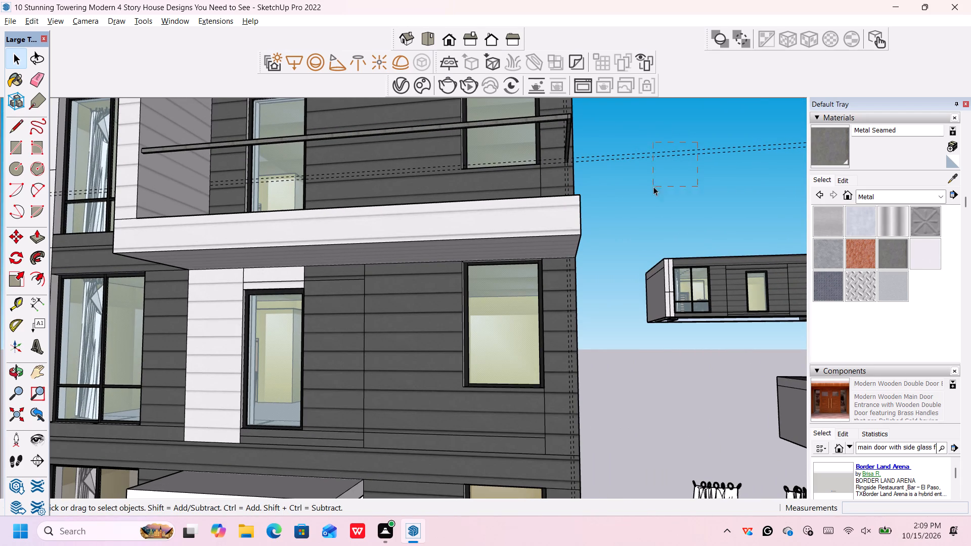
{"action": "left_click_drag", "start_coordinate": [653, 187], "coordinate": [645, 199]}
{"action": "key", "text": "Delete"}
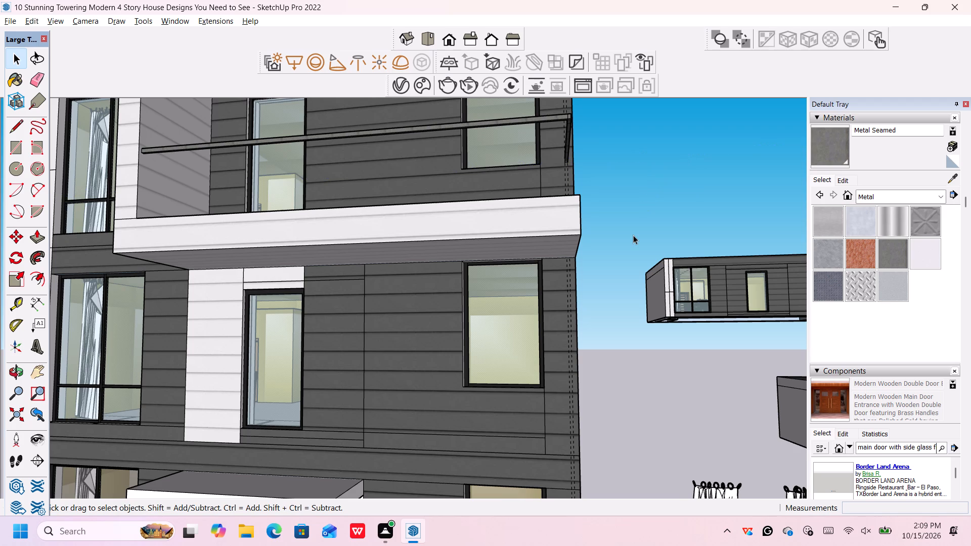
Delete the vertical dashed guide lines running along the building's outer front corner on the balcony's open side.
{"action": "scroll", "coordinate": [632, 235], "scroll_direction": "down", "scroll_amount": 6}
{"action": "middle_click_drag", "start_coordinate": [628, 195], "coordinate": [607, 344]}
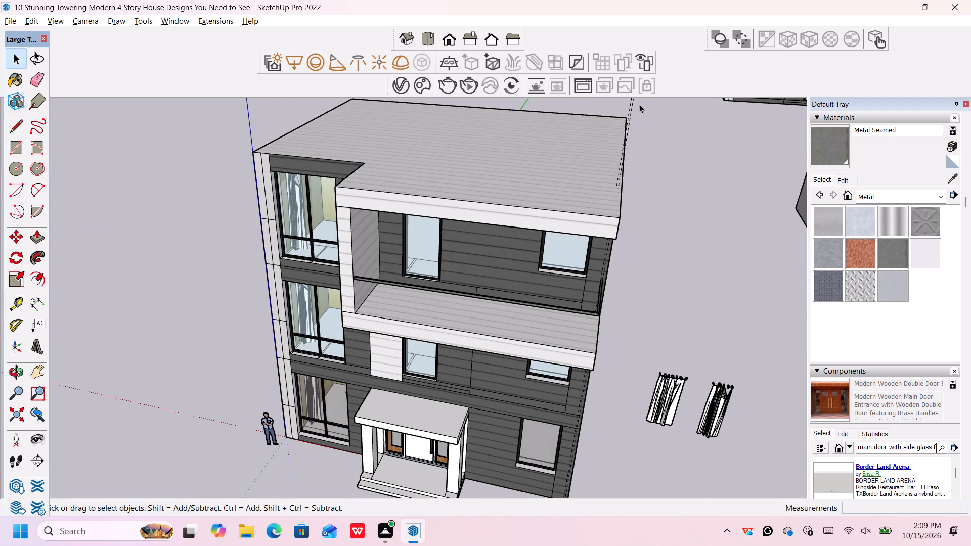
{"action": "left_click_drag", "start_coordinate": [639, 104], "coordinate": [624, 108]}
{"action": "key", "text": "Delete"}
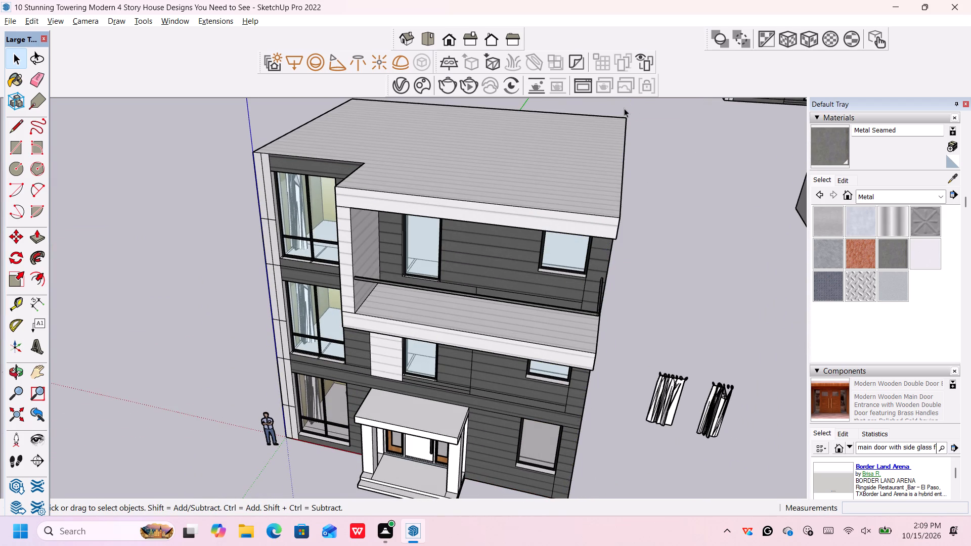
Place a guide line along the underside of the balcony's front rail, 1" in from its front bottom edge.
{"action": "scroll", "coordinate": [435, 288], "scroll_direction": "up", "scroll_amount": 5}
{"action": "scroll", "coordinate": [317, 268], "scroll_direction": "up", "scroll_amount": 7}
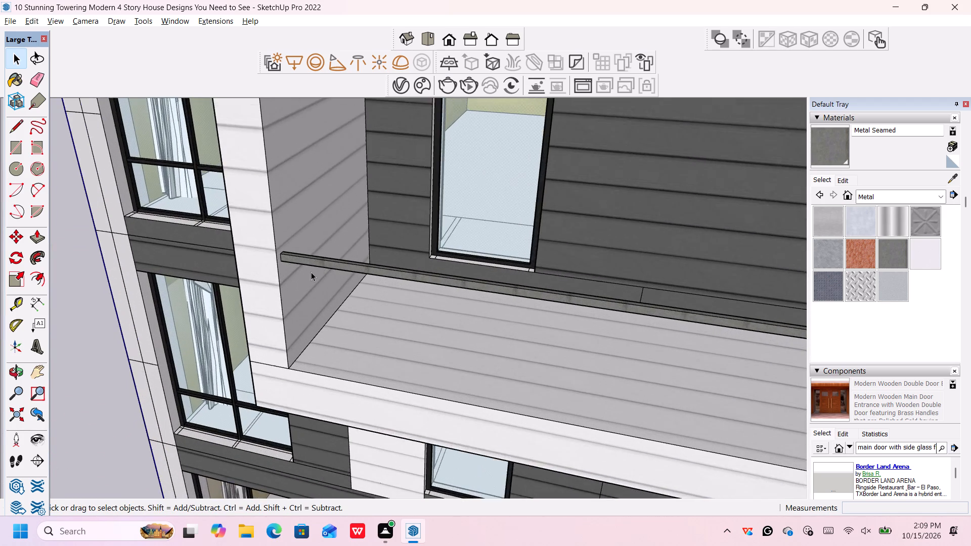
{"action": "scroll", "coordinate": [299, 281], "scroll_direction": "up", "scroll_amount": 5}
{"action": "middle_click_drag", "start_coordinate": [303, 298], "coordinate": [256, 236]}
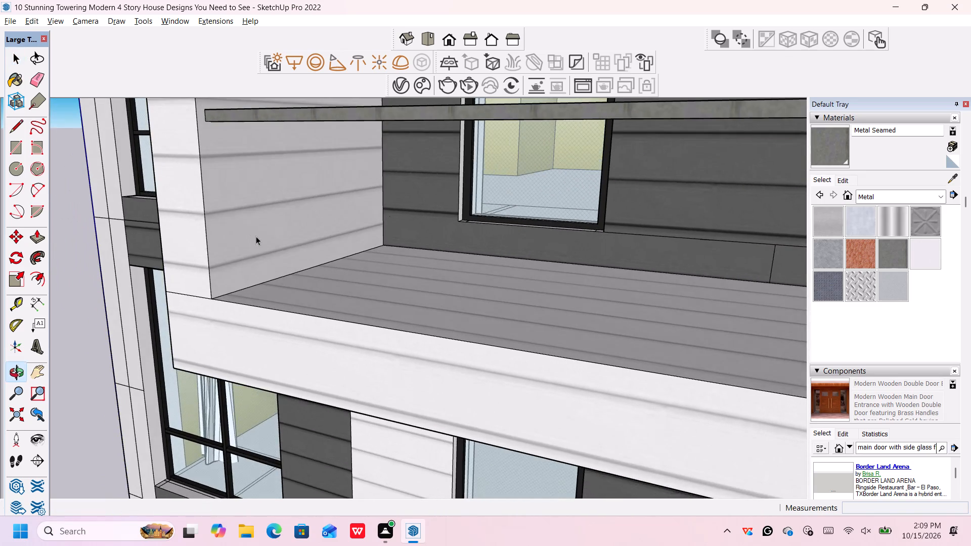
{"action": "scroll", "coordinate": [246, 187], "scroll_direction": "up", "scroll_amount": 3}
{"action": "middle_click_drag", "start_coordinate": [235, 154], "coordinate": [237, 174], "text": "shift"}
{"action": "scroll", "coordinate": [235, 160], "scroll_direction": "up", "scroll_amount": 1, "text": "shift"}
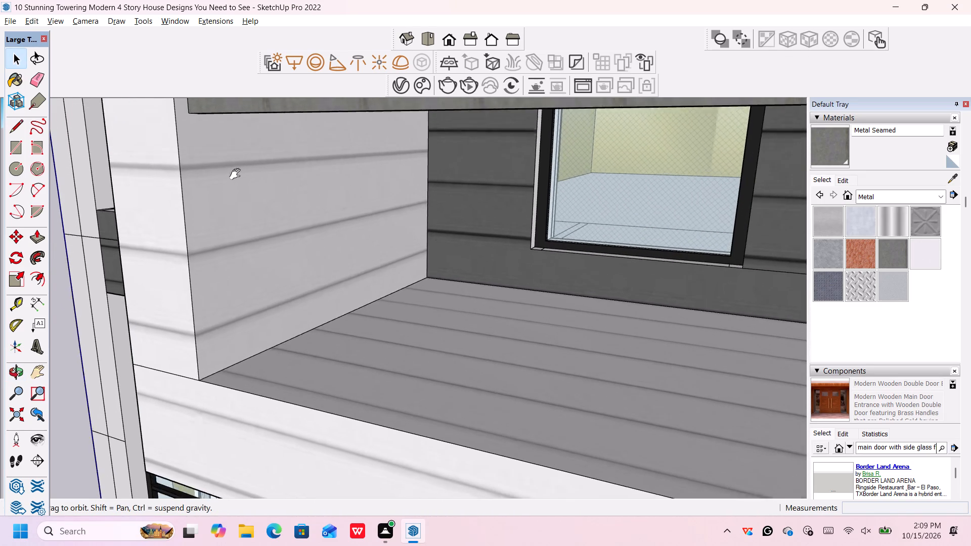
{"action": "middle_click_drag", "start_coordinate": [237, 174], "coordinate": [267, 316], "text": "shift"}
{"action": "scroll", "coordinate": [269, 328], "scroll_direction": "up", "scroll_amount": 1}
{"action": "middle_click_drag", "start_coordinate": [268, 328], "coordinate": [252, 284]}
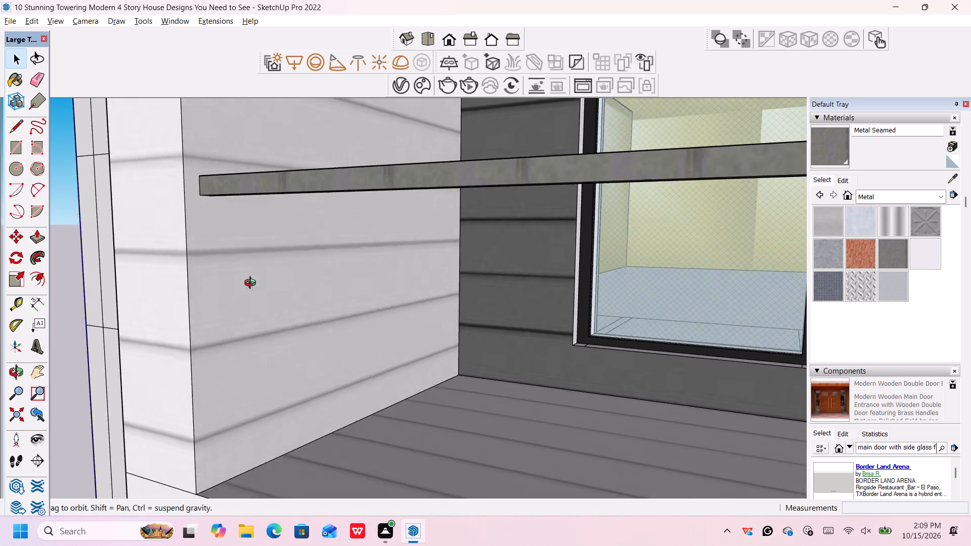
{"action": "middle_click_drag", "start_coordinate": [252, 284], "coordinate": [251, 284]}
{"action": "scroll", "coordinate": [247, 220], "scroll_direction": "up", "scroll_amount": 5}
{"action": "middle_click_drag", "start_coordinate": [242, 218], "coordinate": [241, 204]}
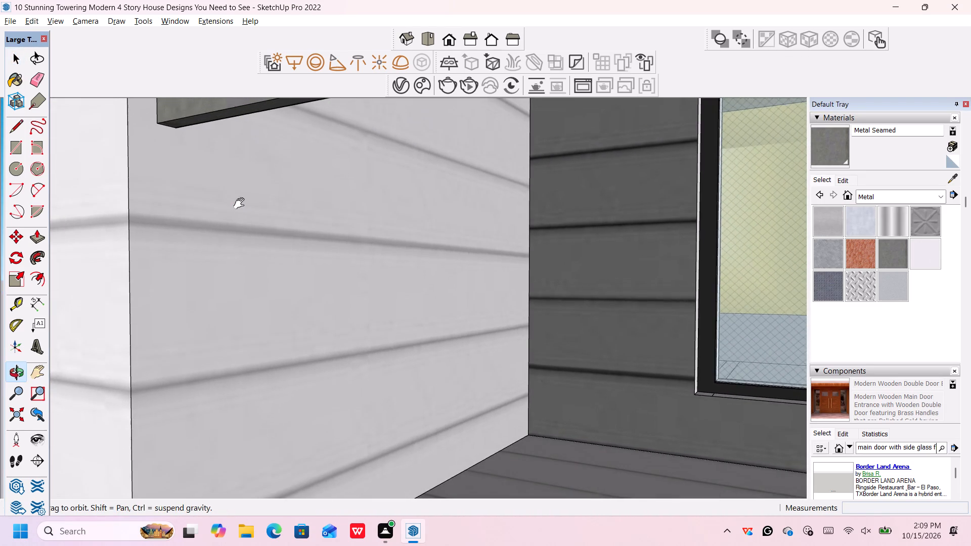
{"action": "middle_click_drag", "start_coordinate": [241, 204], "coordinate": [276, 356]}
{"action": "middle_click_drag", "start_coordinate": [271, 355], "coordinate": [262, 325]}
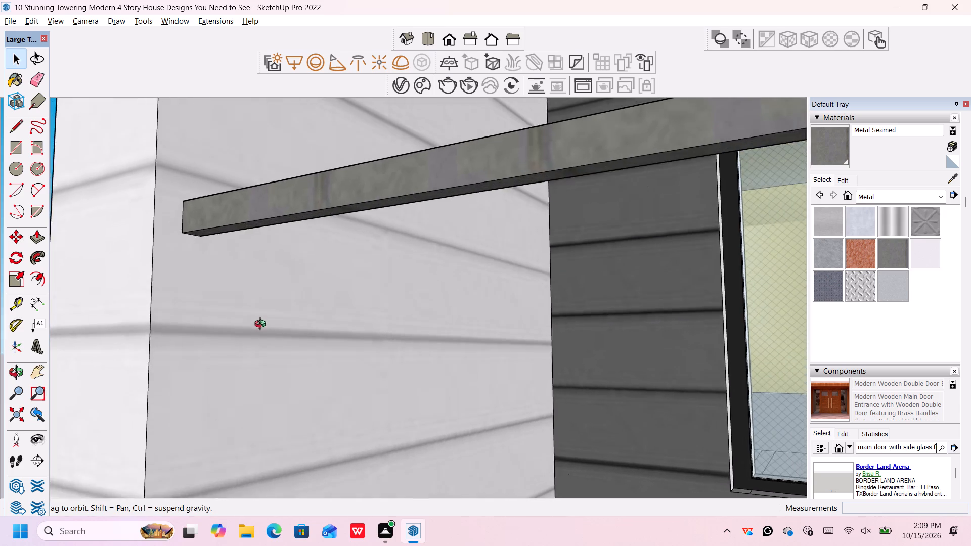
{"action": "middle_click_drag", "start_coordinate": [262, 325], "coordinate": [259, 310]}
{"action": "scroll", "coordinate": [238, 210], "scroll_direction": "up", "scroll_amount": 5}
{"action": "scroll", "coordinate": [166, 213], "scroll_direction": "up", "scroll_amount": 2}
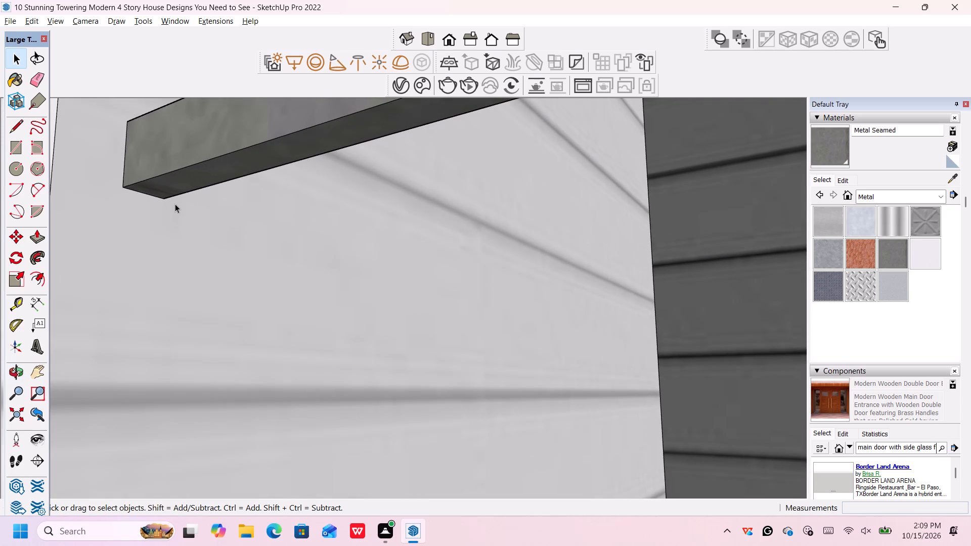
{"action": "key", "text": "t"}
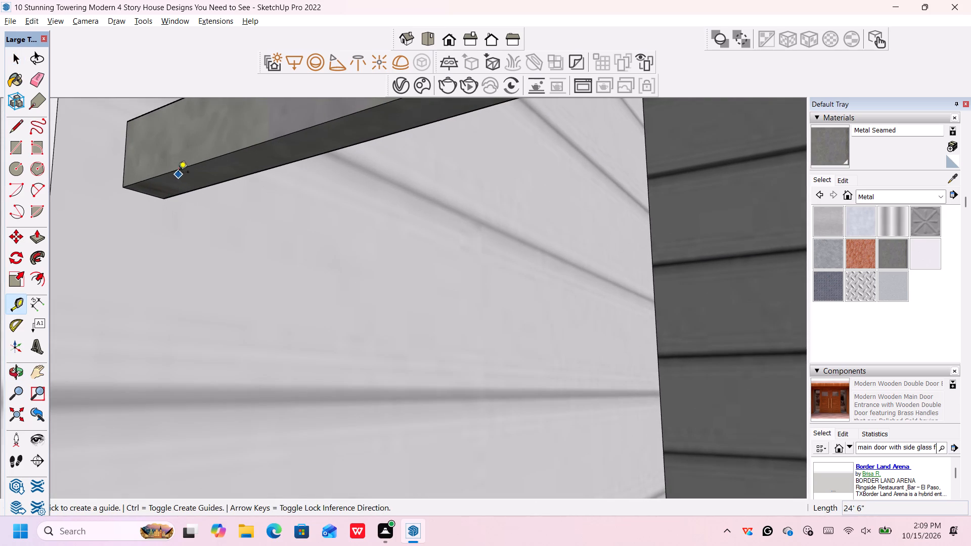
{"action": "left_click", "coordinate": [181, 169]}
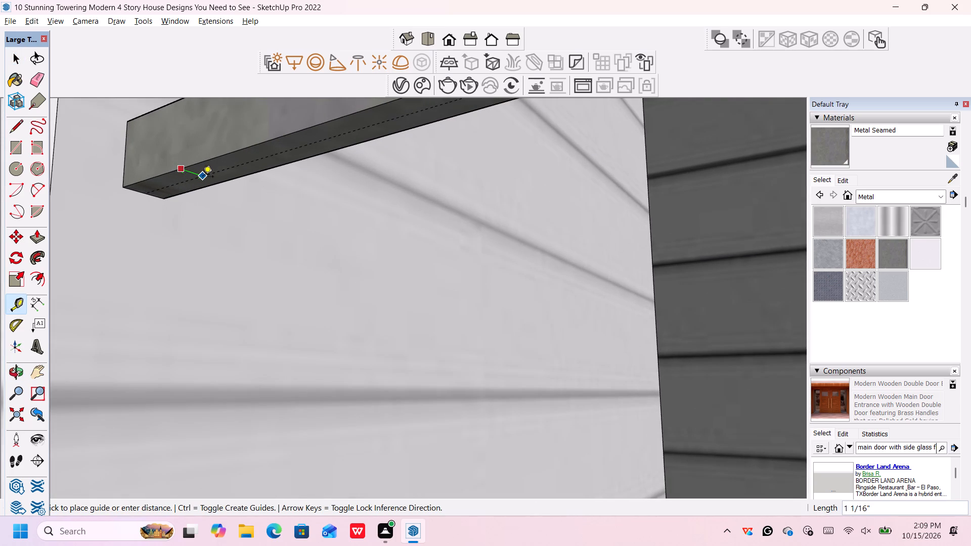
{"action": "key", "text": "1"}
{"action": "key", "text": "shift+quotedbl"}
{"action": "key", "text": "Return"}
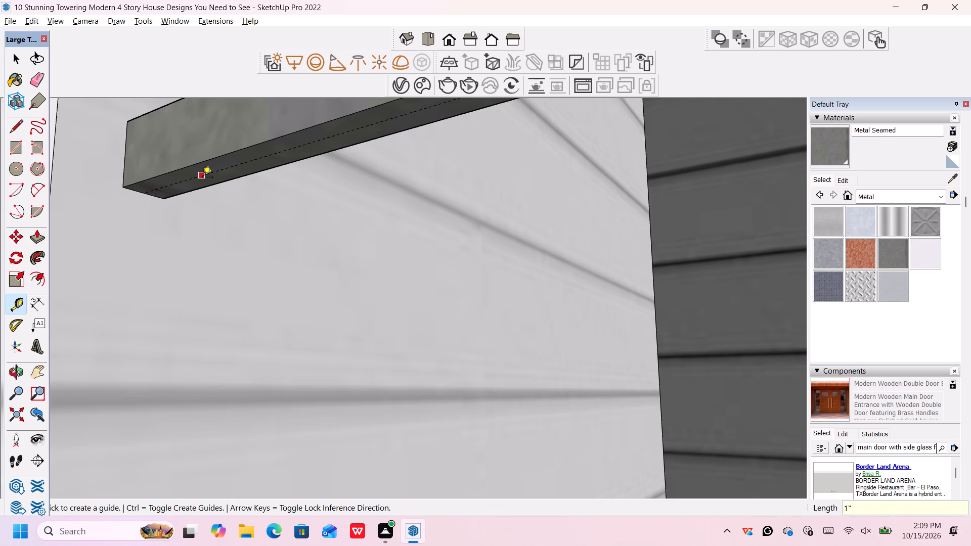
{"action": "key", "text": "space"}
Place a vertical guide on the white side wall, offset from its front edge to meet the guide under the front rail.
{"action": "scroll", "coordinate": [183, 186], "scroll_direction": "down", "scroll_amount": 6}
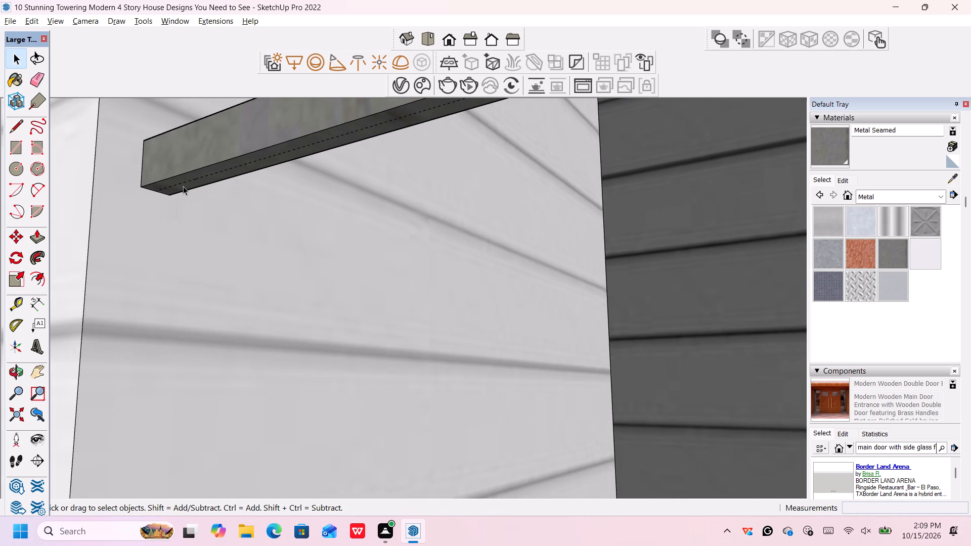
{"action": "scroll", "coordinate": [183, 186], "scroll_direction": "down", "scroll_amount": 20}
{"action": "scroll", "coordinate": [183, 186], "scroll_direction": "down", "scroll_amount": 8}
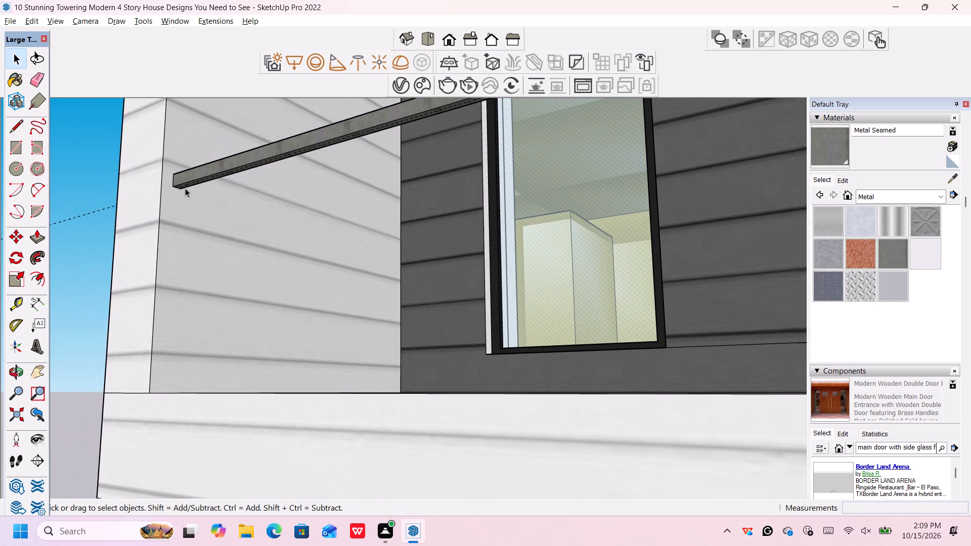
{"action": "scroll", "coordinate": [218, 210], "scroll_direction": "down", "scroll_amount": 4}
{"action": "middle_click_drag", "start_coordinate": [226, 208], "coordinate": [233, 248]}
{"action": "scroll", "coordinate": [234, 248], "scroll_direction": "up", "scroll_amount": 4}
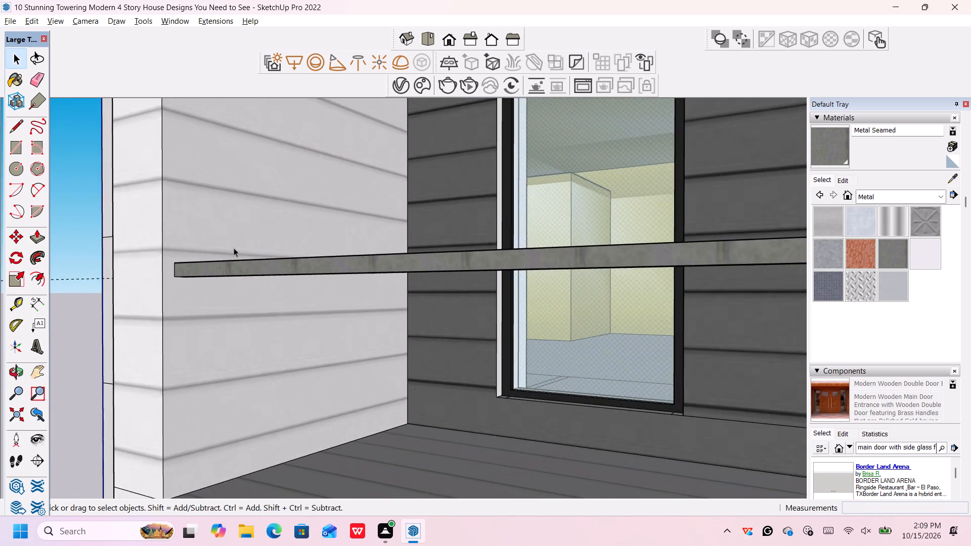
{"action": "scroll", "coordinate": [234, 248], "scroll_direction": "down", "scroll_amount": 7}
{"action": "scroll", "coordinate": [234, 248], "scroll_direction": "up", "scroll_amount": 1}
{"action": "scroll", "coordinate": [244, 289], "scroll_direction": "up", "scroll_amount": 1}
{"action": "middle_click_drag", "start_coordinate": [244, 289], "coordinate": [240, 270]}
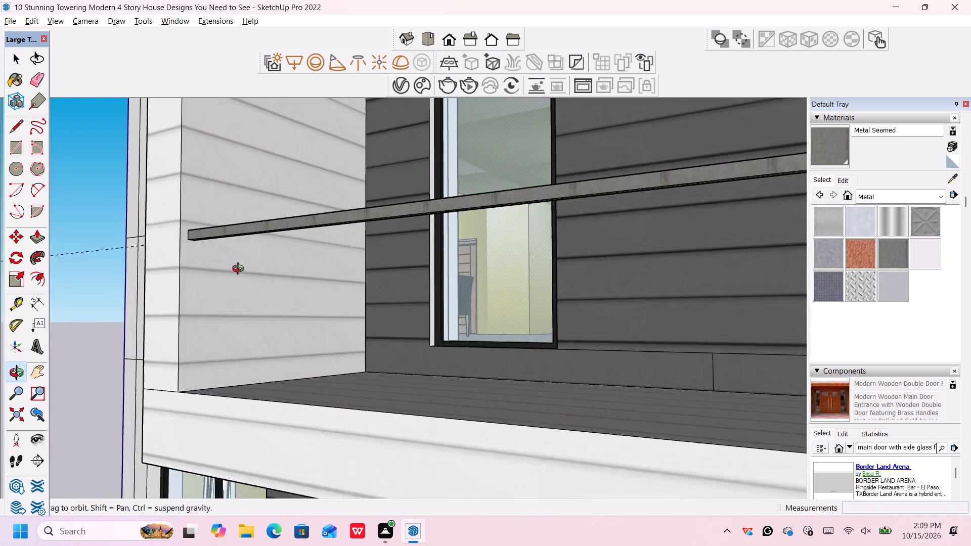
{"action": "middle_click_drag", "start_coordinate": [240, 270], "coordinate": [240, 269]}
{"action": "scroll", "coordinate": [235, 262], "scroll_direction": "up", "scroll_amount": 5}
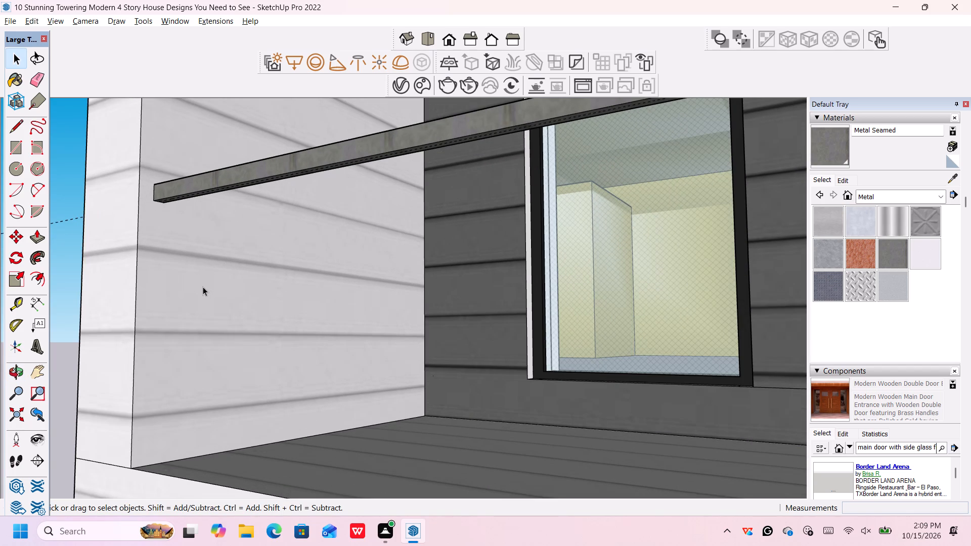
{"action": "key", "text": "t"}
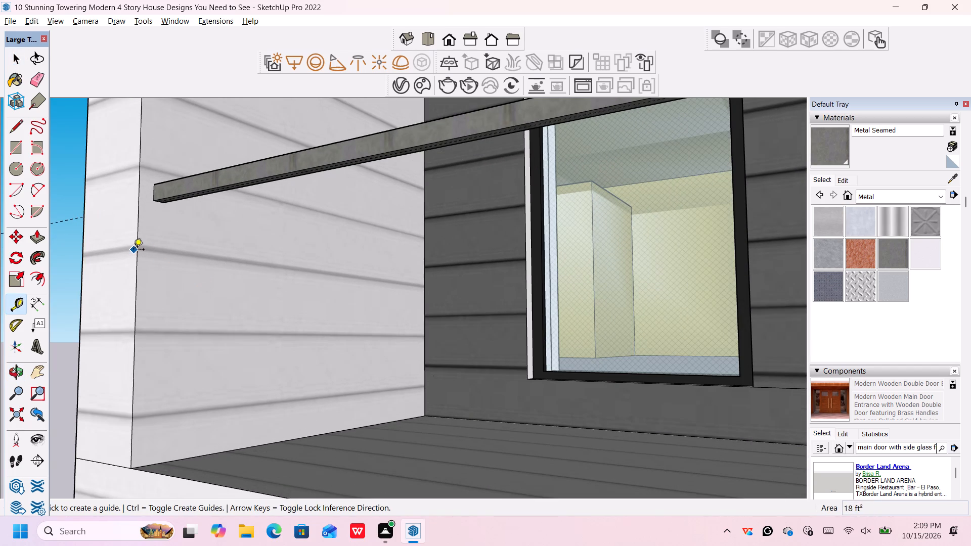
{"action": "left_click", "coordinate": [140, 254]}
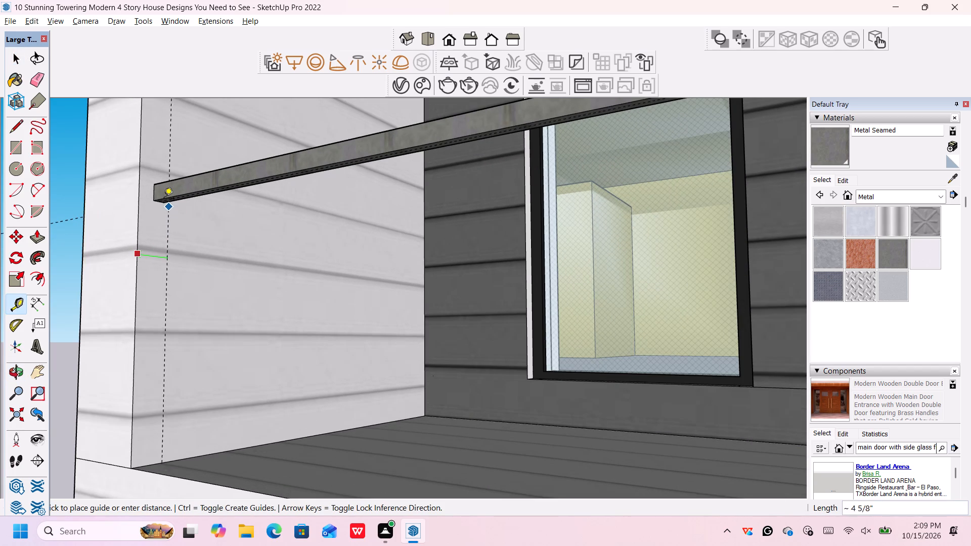
{"action": "scroll", "coordinate": [163, 199], "scroll_direction": "up", "scroll_amount": 15}
{"action": "scroll", "coordinate": [173, 208], "scroll_direction": "up", "scroll_amount": 7}
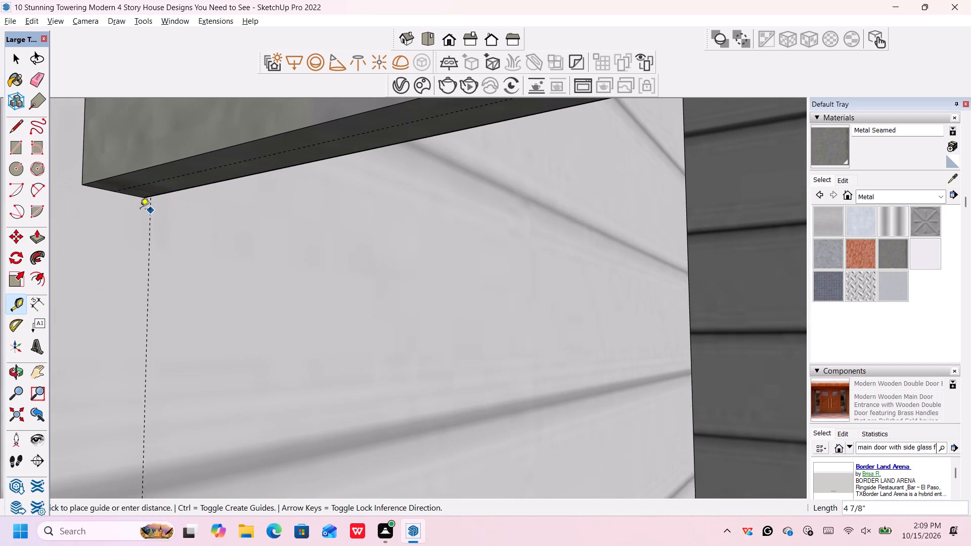
{"action": "left_click", "coordinate": [119, 194]}
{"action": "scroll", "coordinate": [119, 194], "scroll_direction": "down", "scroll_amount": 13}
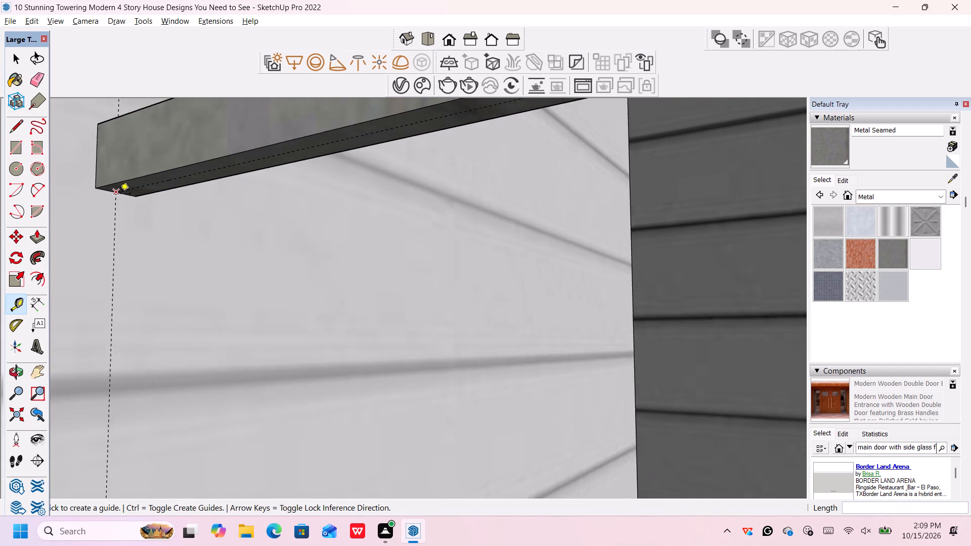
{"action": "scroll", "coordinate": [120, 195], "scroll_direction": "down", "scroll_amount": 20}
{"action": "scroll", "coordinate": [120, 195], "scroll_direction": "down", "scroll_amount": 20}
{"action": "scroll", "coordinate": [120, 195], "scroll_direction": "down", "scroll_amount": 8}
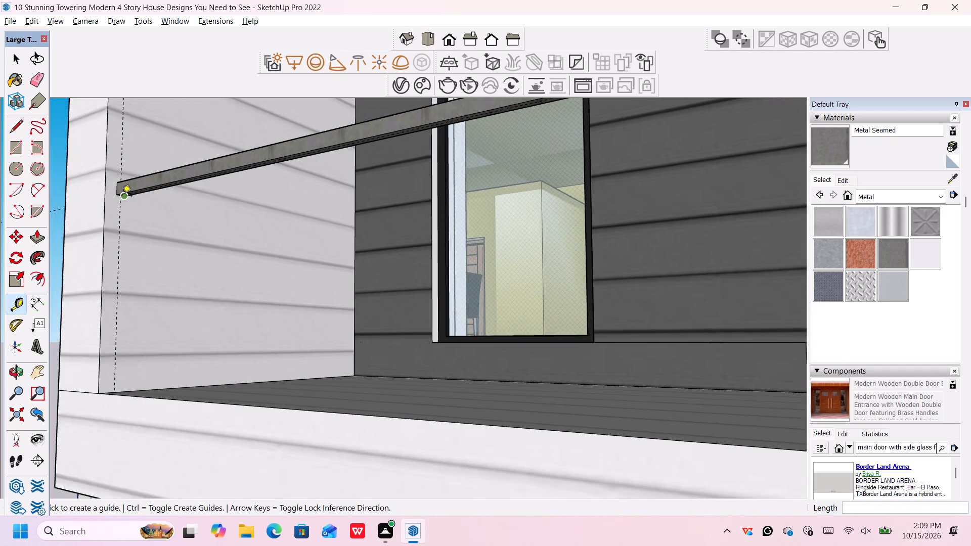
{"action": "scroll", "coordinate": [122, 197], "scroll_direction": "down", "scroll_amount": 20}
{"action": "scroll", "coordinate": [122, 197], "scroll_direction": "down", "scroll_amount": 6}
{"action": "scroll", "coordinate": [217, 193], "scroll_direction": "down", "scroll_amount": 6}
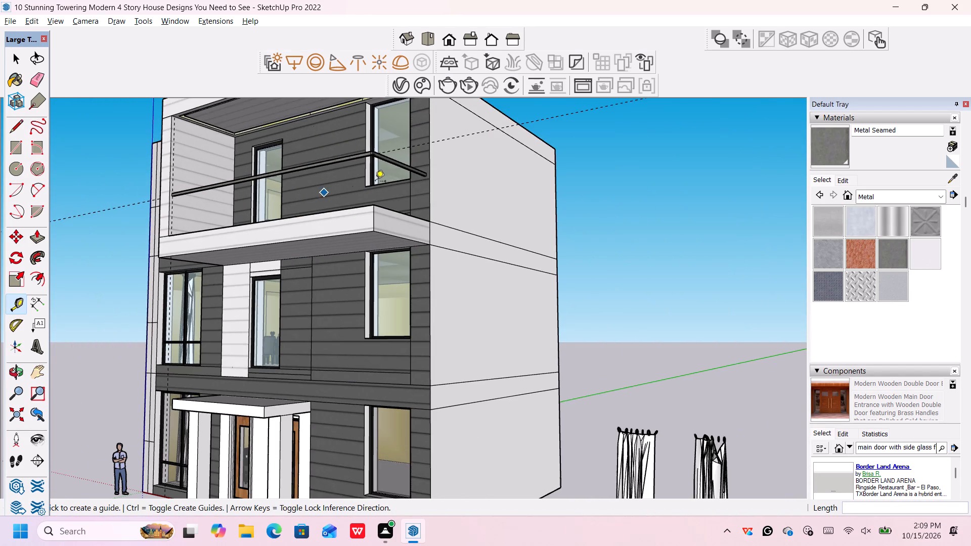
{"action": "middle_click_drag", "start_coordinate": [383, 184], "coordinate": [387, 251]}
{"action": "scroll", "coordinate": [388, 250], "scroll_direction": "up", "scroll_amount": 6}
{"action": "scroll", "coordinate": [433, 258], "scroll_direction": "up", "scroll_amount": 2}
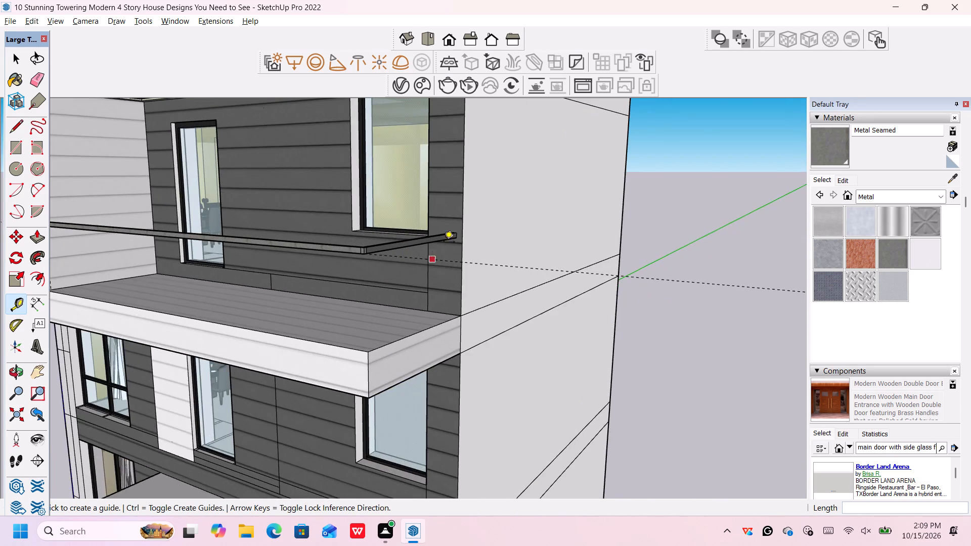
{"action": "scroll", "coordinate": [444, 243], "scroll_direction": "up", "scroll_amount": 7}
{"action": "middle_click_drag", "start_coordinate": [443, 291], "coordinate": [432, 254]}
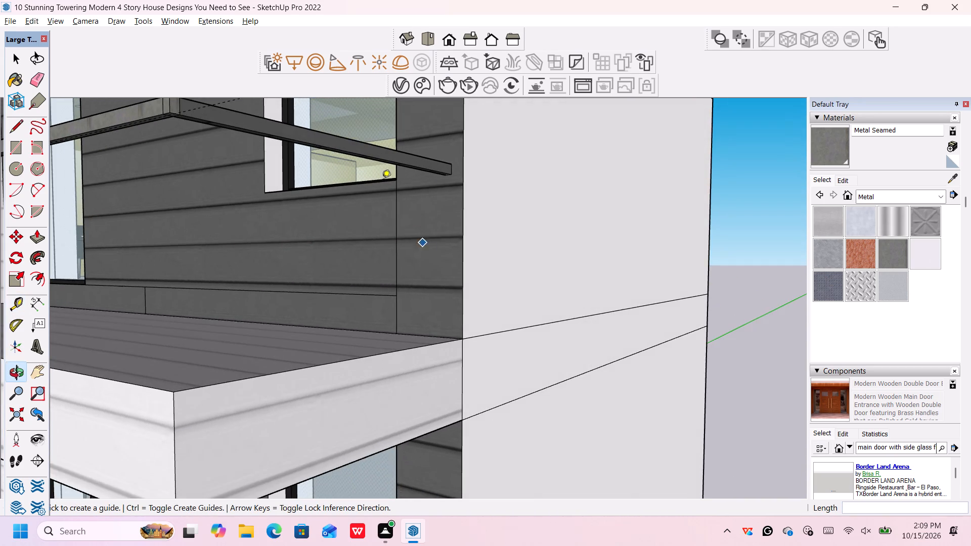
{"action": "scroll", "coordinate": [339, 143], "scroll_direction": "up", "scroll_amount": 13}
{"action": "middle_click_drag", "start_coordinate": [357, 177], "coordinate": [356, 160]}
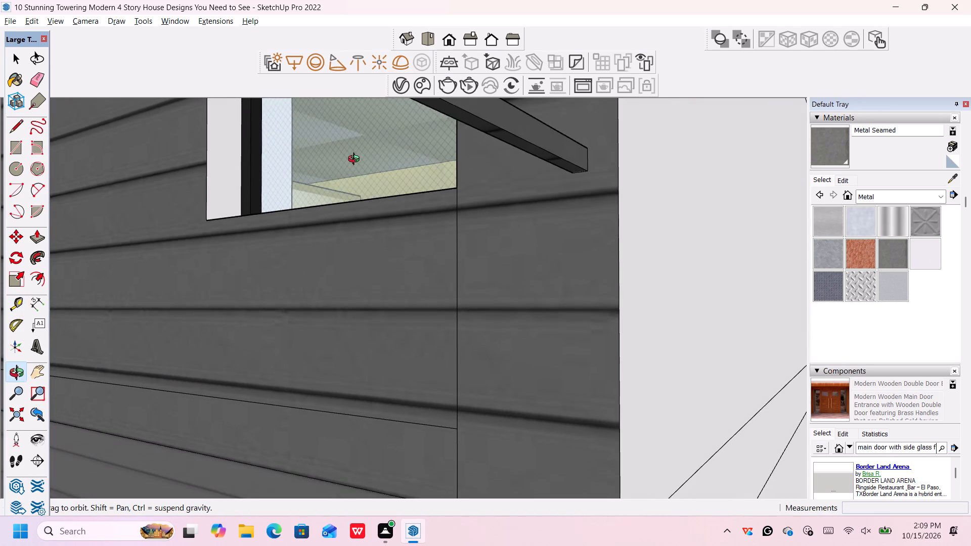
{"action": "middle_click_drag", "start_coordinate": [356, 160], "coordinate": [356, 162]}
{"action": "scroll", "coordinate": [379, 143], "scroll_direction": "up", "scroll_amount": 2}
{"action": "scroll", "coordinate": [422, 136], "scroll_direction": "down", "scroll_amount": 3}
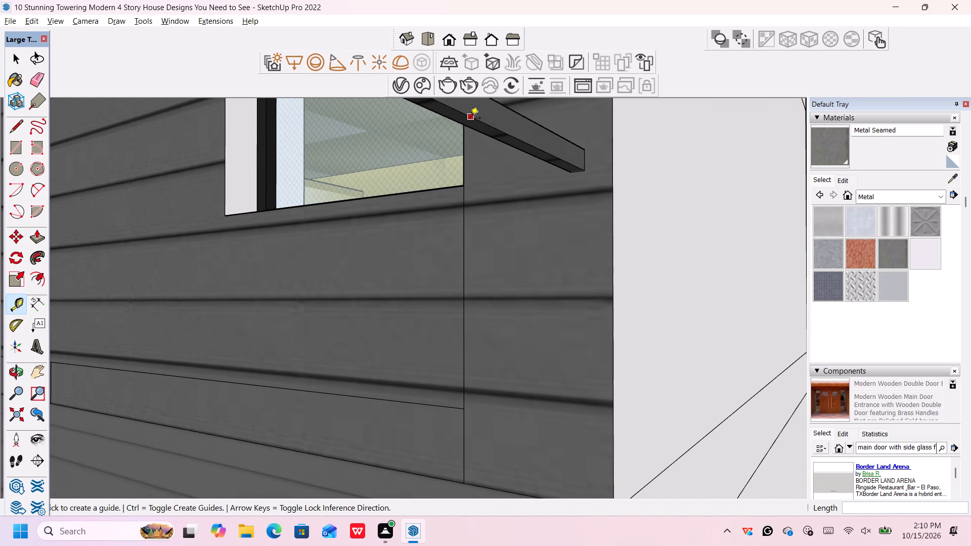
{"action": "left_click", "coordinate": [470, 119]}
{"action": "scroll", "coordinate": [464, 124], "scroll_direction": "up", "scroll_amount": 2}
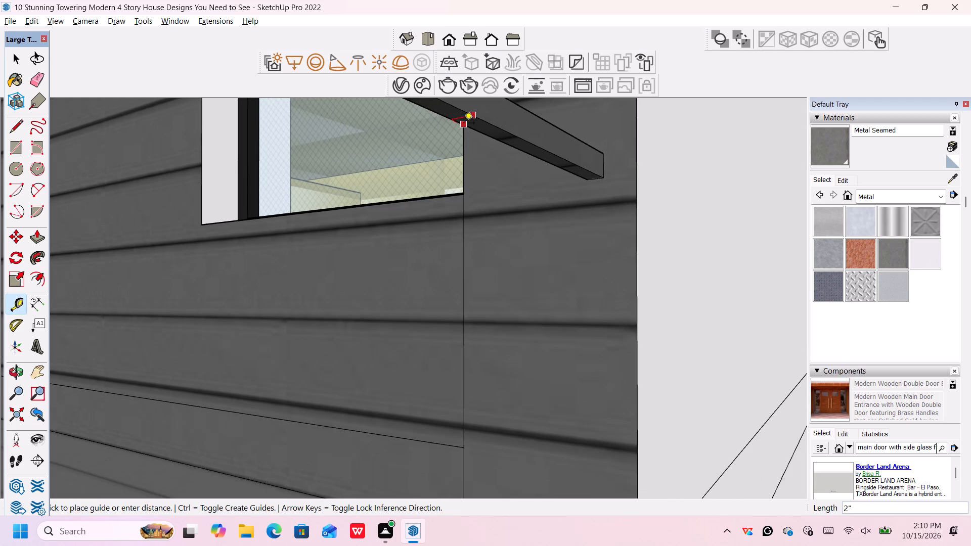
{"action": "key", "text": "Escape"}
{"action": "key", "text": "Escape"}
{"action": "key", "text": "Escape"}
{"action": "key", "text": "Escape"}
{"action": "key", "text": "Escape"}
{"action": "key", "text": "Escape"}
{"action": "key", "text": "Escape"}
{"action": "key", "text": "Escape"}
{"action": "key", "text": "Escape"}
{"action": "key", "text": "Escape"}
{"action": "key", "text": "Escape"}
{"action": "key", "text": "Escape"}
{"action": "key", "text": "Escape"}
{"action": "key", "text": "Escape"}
Place a guide line along the underside of the balcony's side rail, 1" in from its outer bottom edge.
{"action": "middle_click_drag", "start_coordinate": [464, 127], "coordinate": [464, 194]}
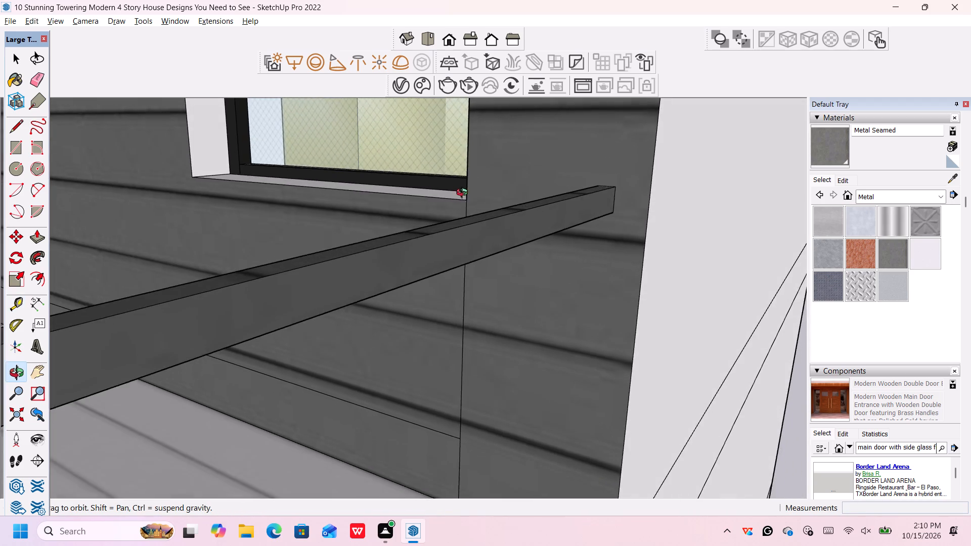
{"action": "middle_click_drag", "start_coordinate": [464, 194], "coordinate": [461, 166]}
{"action": "middle_click_drag", "start_coordinate": [461, 172], "coordinate": [469, 218], "text": "shift"}
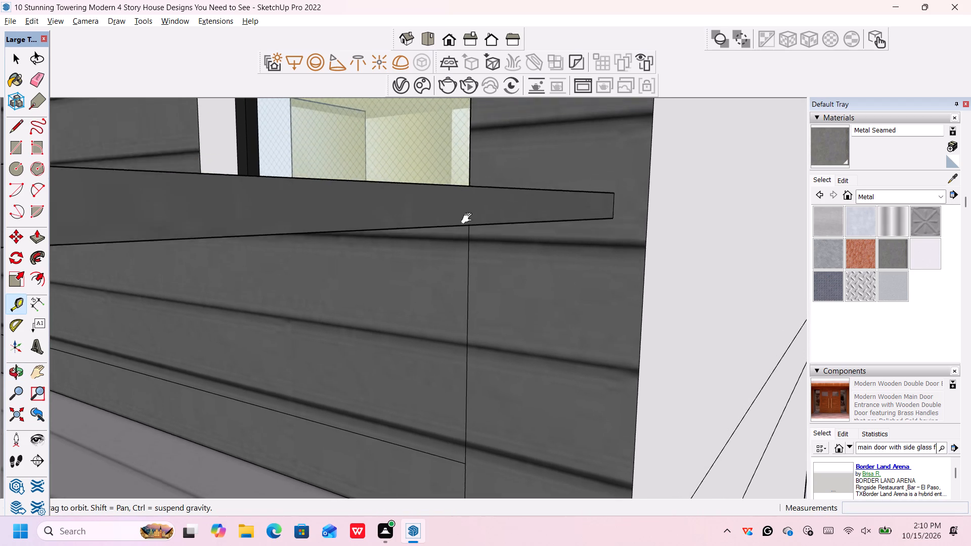
{"action": "middle_click_drag", "start_coordinate": [469, 218], "coordinate": [466, 304], "text": "shift"}
{"action": "scroll", "coordinate": [469, 309], "scroll_direction": "down", "scroll_amount": 1}
{"action": "middle_click_drag", "start_coordinate": [473, 332], "coordinate": [457, 287]}
{"action": "scroll", "coordinate": [479, 201], "scroll_direction": "up", "scroll_amount": 3}
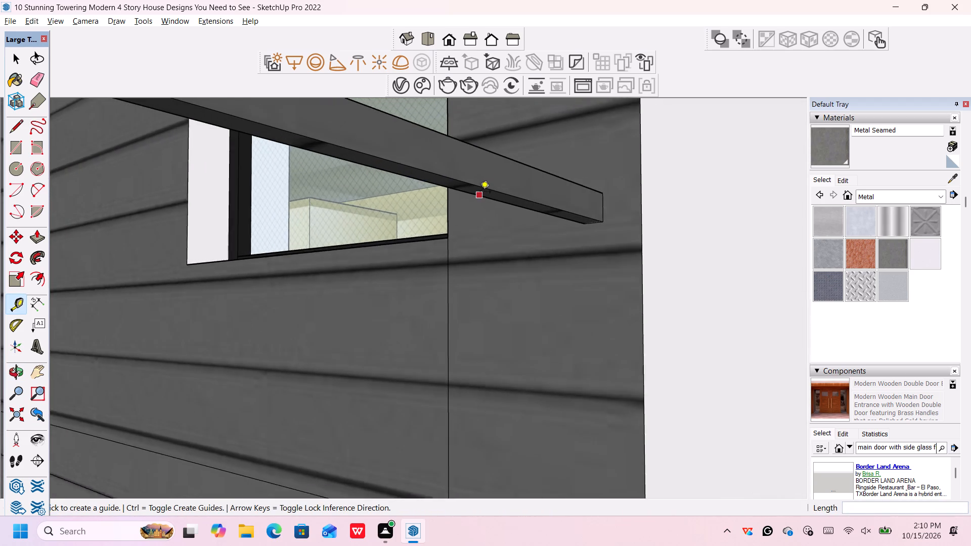
{"action": "scroll", "coordinate": [480, 193], "scroll_direction": "up", "scroll_amount": 10}
{"action": "left_click", "coordinate": [490, 179]}
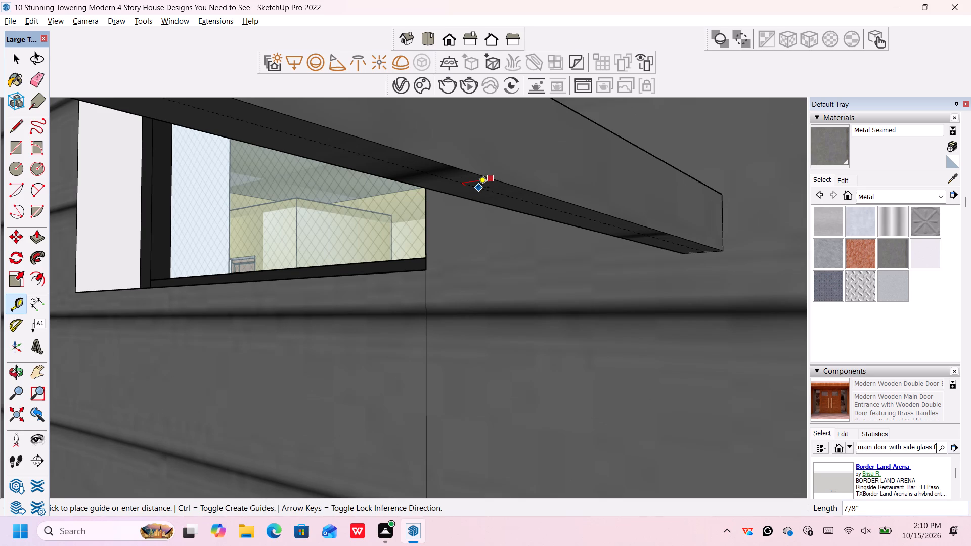
{"action": "key", "text": "1"}
{"action": "key", "text": "shift+quotedbl"}
{"action": "key", "text": "Return"}
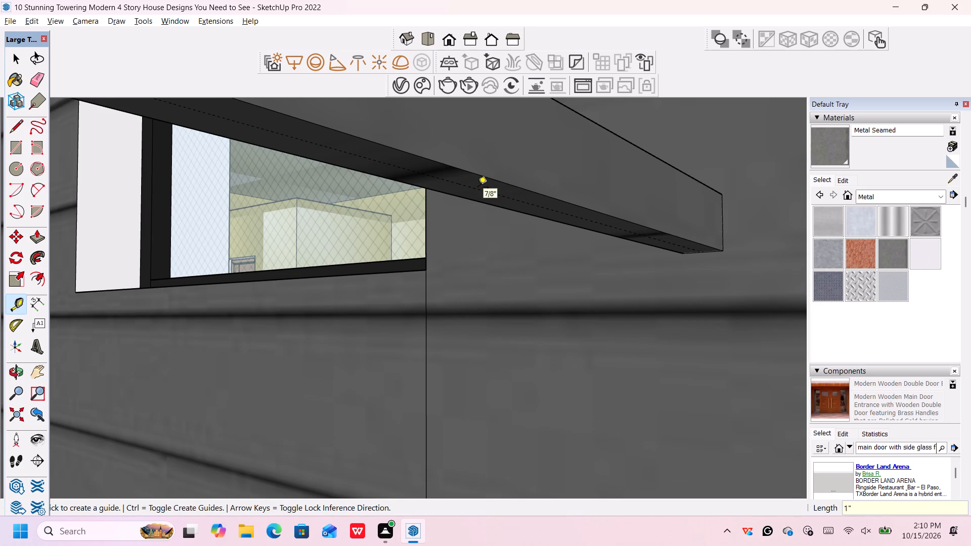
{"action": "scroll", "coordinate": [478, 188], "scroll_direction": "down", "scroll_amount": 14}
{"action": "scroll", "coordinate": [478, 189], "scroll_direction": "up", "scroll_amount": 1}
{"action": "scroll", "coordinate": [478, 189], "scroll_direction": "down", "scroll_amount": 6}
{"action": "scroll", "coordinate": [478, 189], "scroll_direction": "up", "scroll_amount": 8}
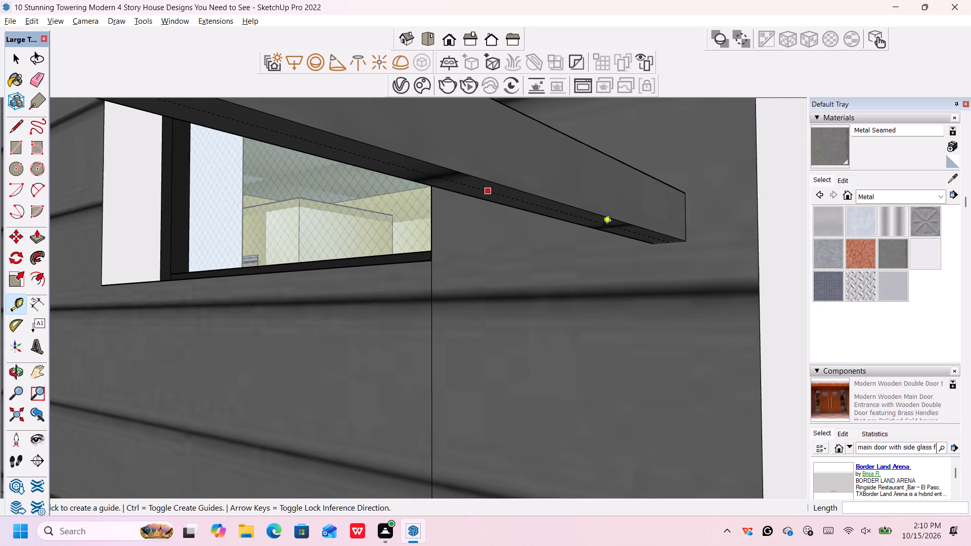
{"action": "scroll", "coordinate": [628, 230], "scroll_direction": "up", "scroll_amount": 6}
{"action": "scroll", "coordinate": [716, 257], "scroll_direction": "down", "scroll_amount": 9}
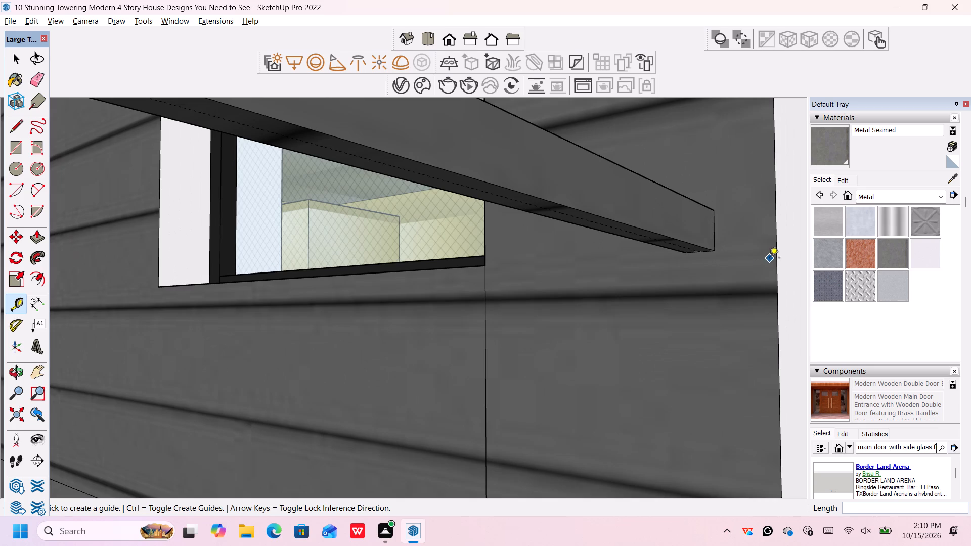
Place a vertical guide on the dark wall, 5" in from its outer edge, meeting the guide under the side rail.
{"action": "left_click", "coordinate": [776, 258]}
{"action": "scroll", "coordinate": [692, 252], "scroll_direction": "up", "scroll_amount": 3}
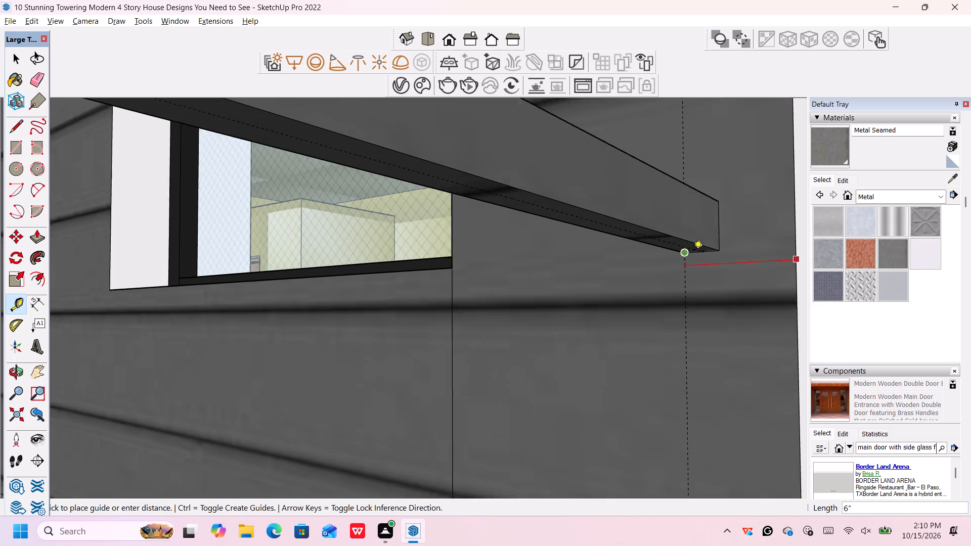
{"action": "scroll", "coordinate": [693, 252], "scroll_direction": "up", "scroll_amount": 12}
{"action": "left_click", "coordinate": [716, 251]}
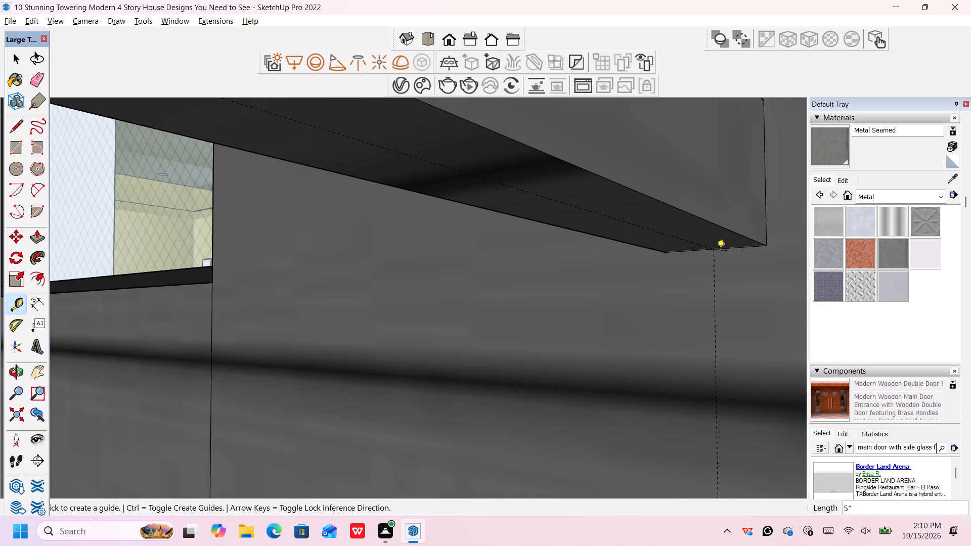
Offset the dark wall's vertical guide 7' 8" to the guide intersection beneath the outer corner of the balcony rails.
{"action": "scroll", "coordinate": [714, 252], "scroll_direction": "down", "scroll_amount": 20}
{"action": "scroll", "coordinate": [714, 252], "scroll_direction": "down", "scroll_amount": 5}
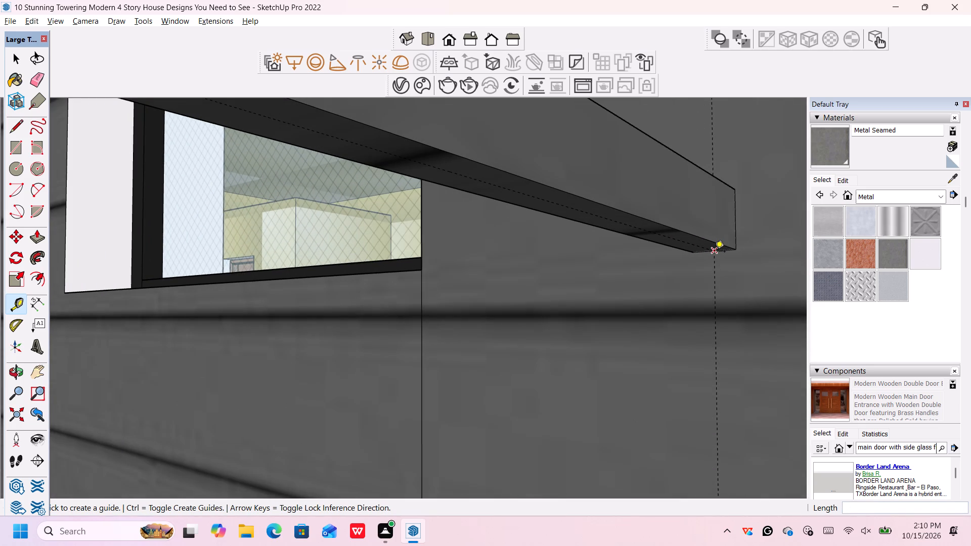
{"action": "scroll", "coordinate": [715, 252], "scroll_direction": "down", "scroll_amount": 7}
{"action": "scroll", "coordinate": [712, 247], "scroll_direction": "down", "scroll_amount": 20}
{"action": "scroll", "coordinate": [712, 247], "scroll_direction": "down", "scroll_amount": 8}
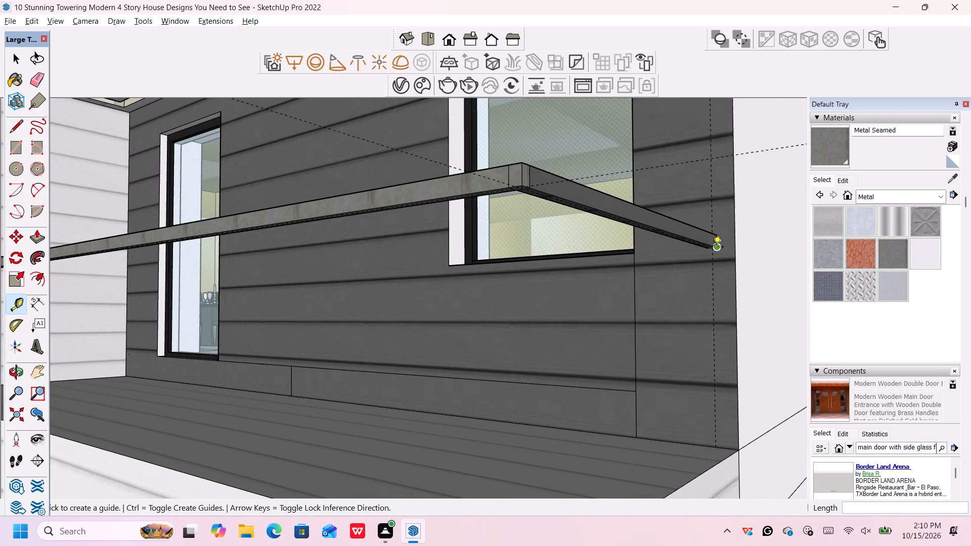
{"action": "scroll", "coordinate": [668, 269], "scroll_direction": "up", "scroll_amount": 1}
{"action": "scroll", "coordinate": [506, 195], "scroll_direction": "up", "scroll_amount": 1}
{"action": "scroll", "coordinate": [508, 221], "scroll_direction": "down", "scroll_amount": 1}
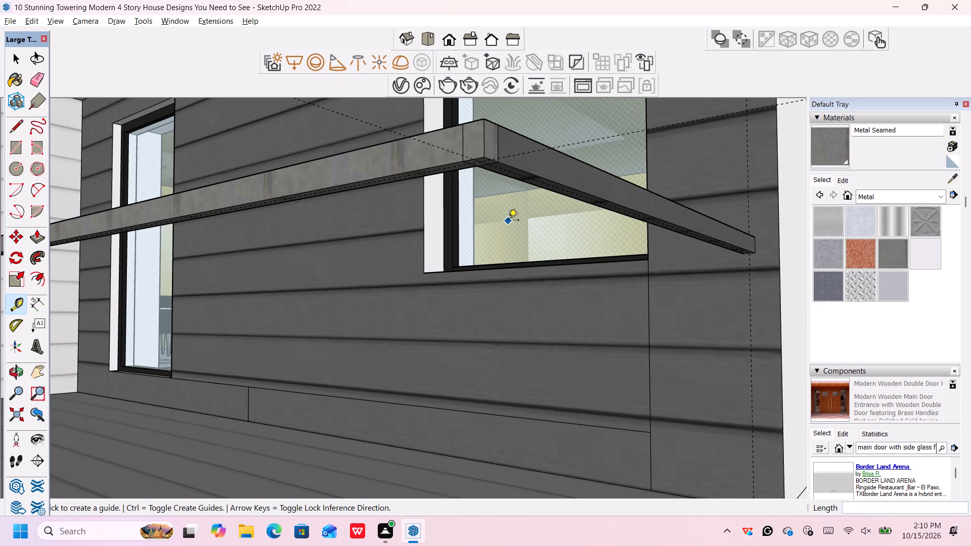
{"action": "scroll", "coordinate": [508, 221], "scroll_direction": "down", "scroll_amount": 2}
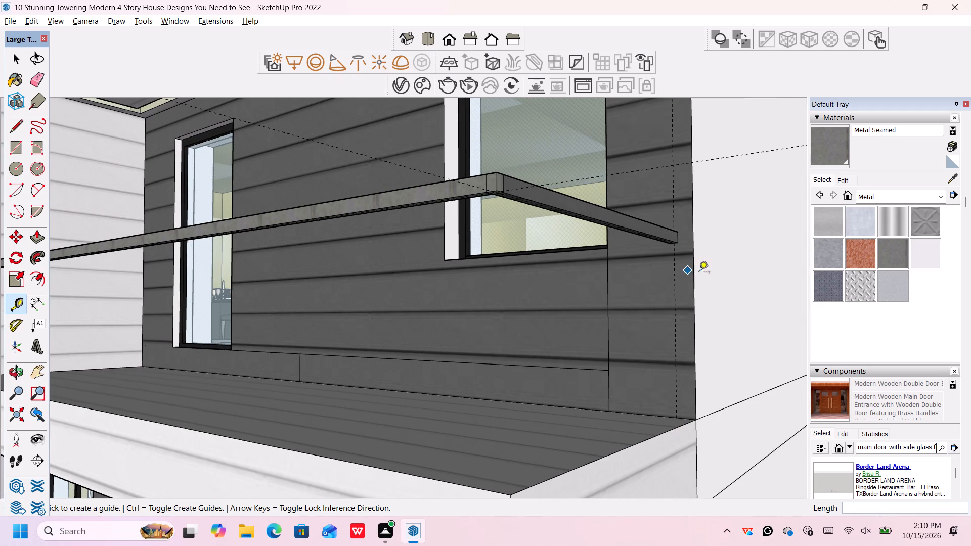
{"action": "left_click", "coordinate": [672, 277]}
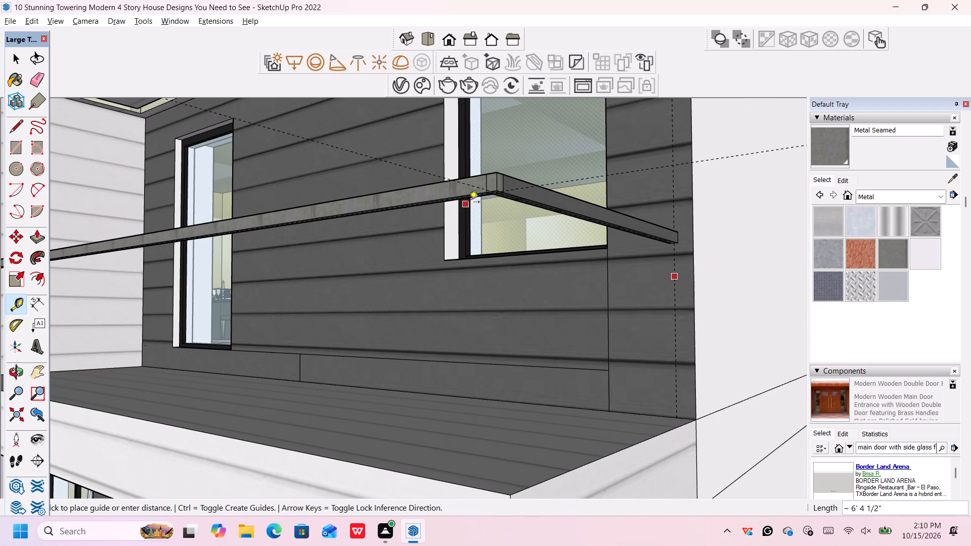
{"action": "scroll", "coordinate": [492, 190], "scroll_direction": "up", "scroll_amount": 15}
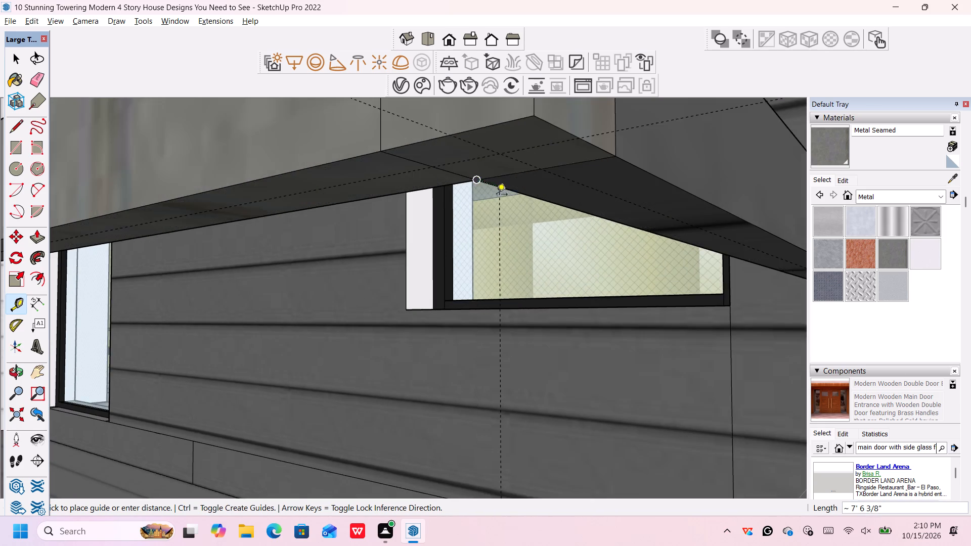
{"action": "scroll", "coordinate": [497, 193], "scroll_direction": "down", "scroll_amount": 2}
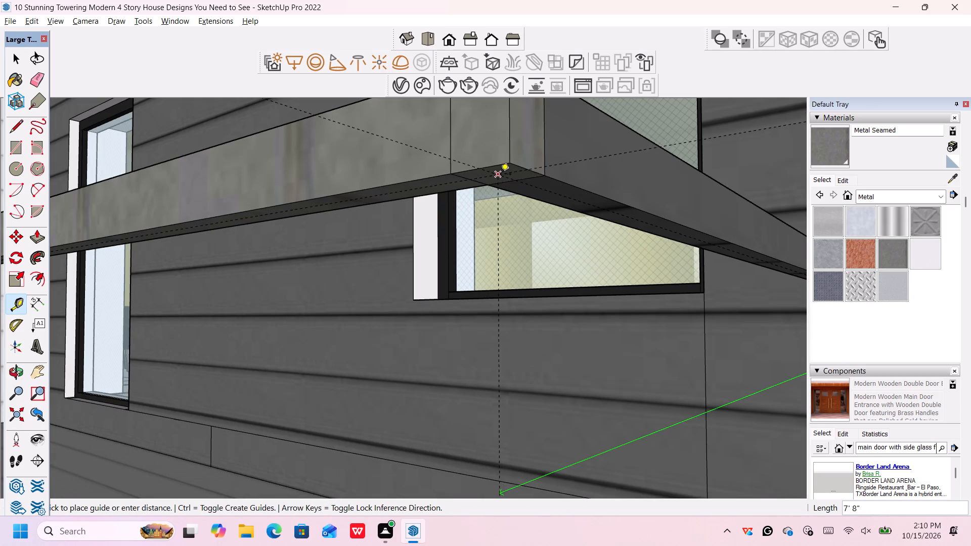
{"action": "left_click", "coordinate": [500, 175]}
Place a guide on the balcony floor, 5" in from its side edge, meeting the dark wall's vertical guide.
{"action": "scroll", "coordinate": [500, 175], "scroll_direction": "down", "scroll_amount": 14}
{"action": "scroll", "coordinate": [500, 176], "scroll_direction": "up", "scroll_amount": 1}
{"action": "scroll", "coordinate": [500, 176], "scroll_direction": "down", "scroll_amount": 20}
{"action": "scroll", "coordinate": [500, 176], "scroll_direction": "down", "scroll_amount": 20}
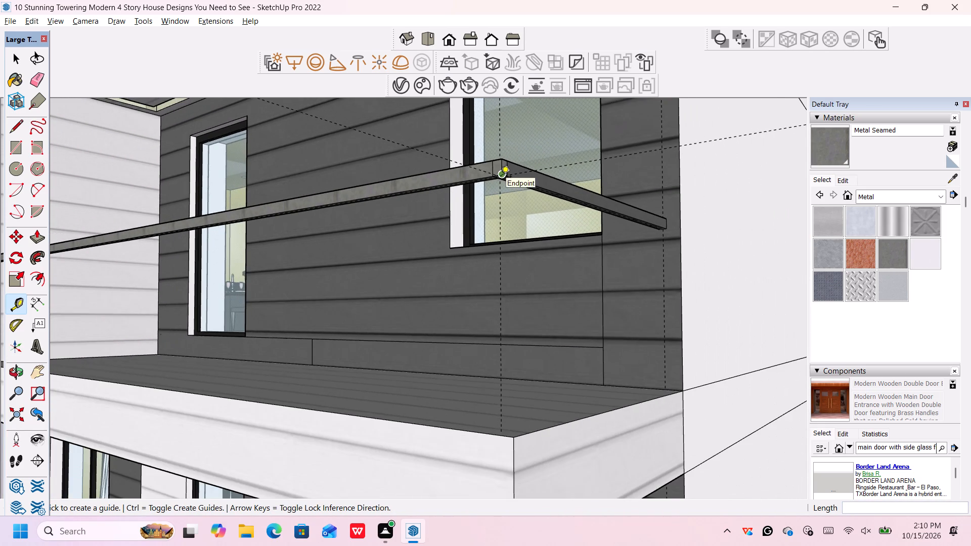
{"action": "scroll", "coordinate": [501, 177], "scroll_direction": "down", "scroll_amount": 4}
{"action": "middle_click_drag", "start_coordinate": [513, 257], "coordinate": [523, 292]}
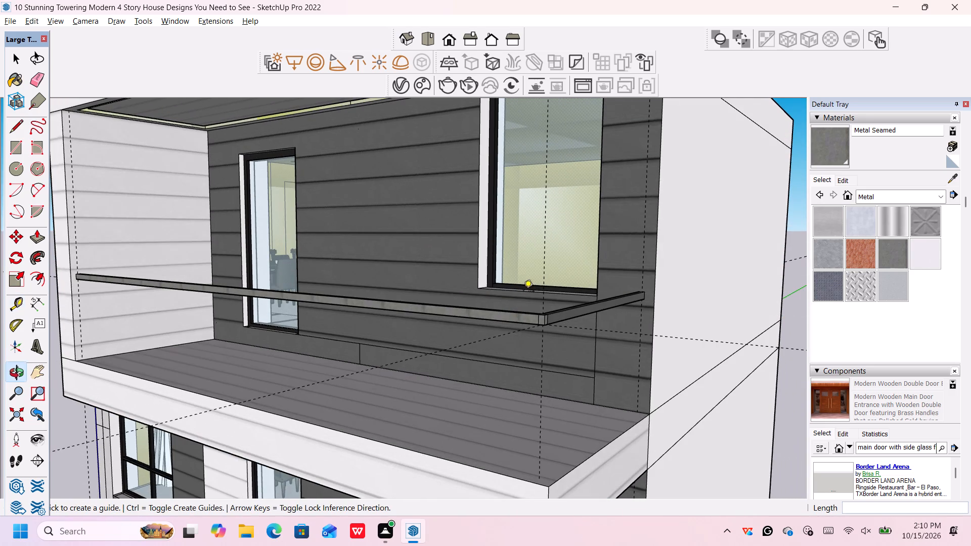
{"action": "scroll", "coordinate": [632, 407], "scroll_direction": "up", "scroll_amount": 4}
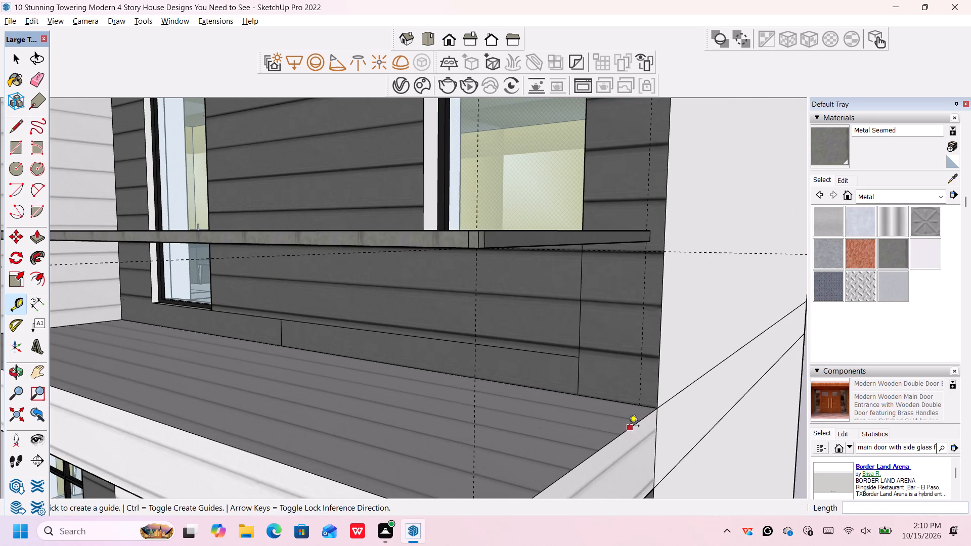
{"action": "left_click", "coordinate": [629, 427]}
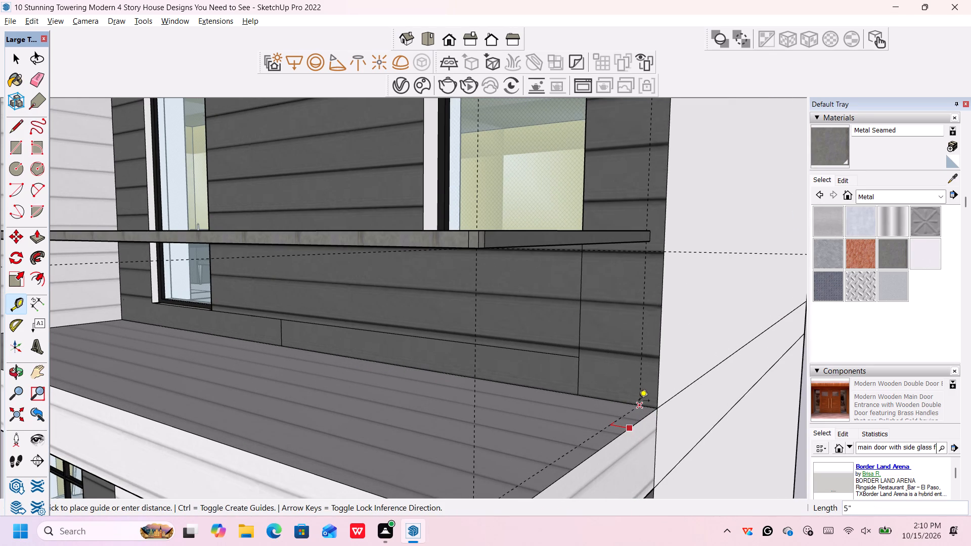
{"action": "left_click", "coordinate": [639, 405]}
Place a guide on the balcony floor, 4" in from its front edge, meeting the white side wall's vertical guide.
{"action": "scroll", "coordinate": [639, 405], "scroll_direction": "down", "scroll_amount": 8}
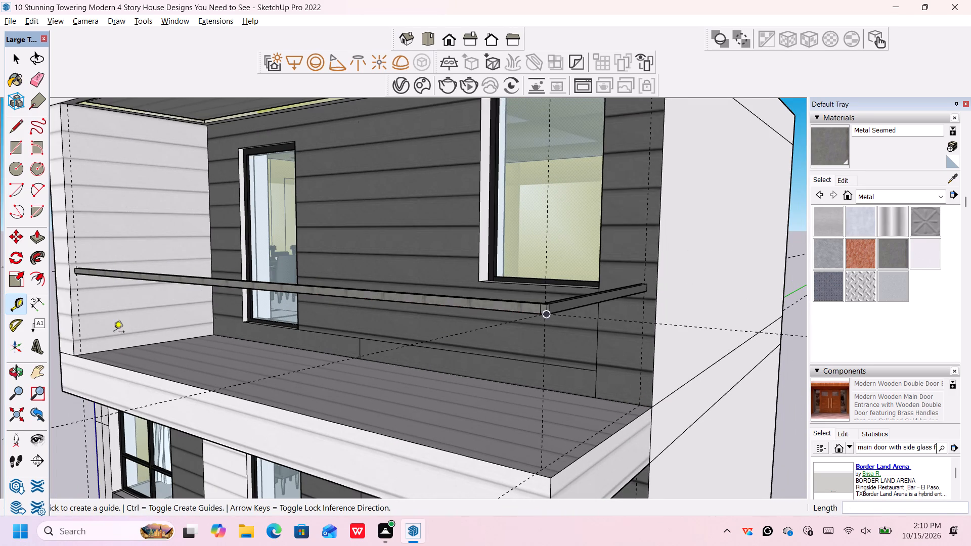
{"action": "left_click", "coordinate": [86, 360]}
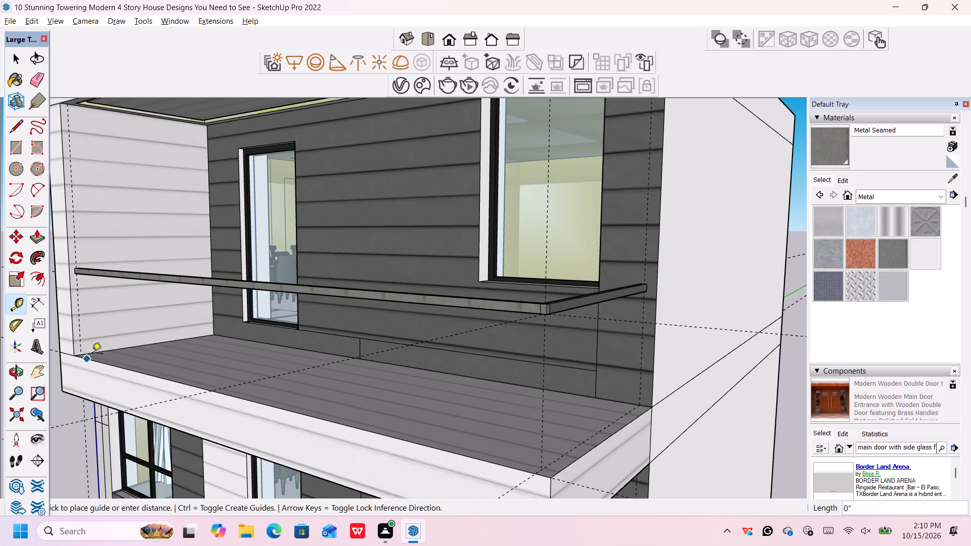
{"action": "scroll", "coordinate": [89, 349], "scroll_direction": "up", "scroll_amount": 8}
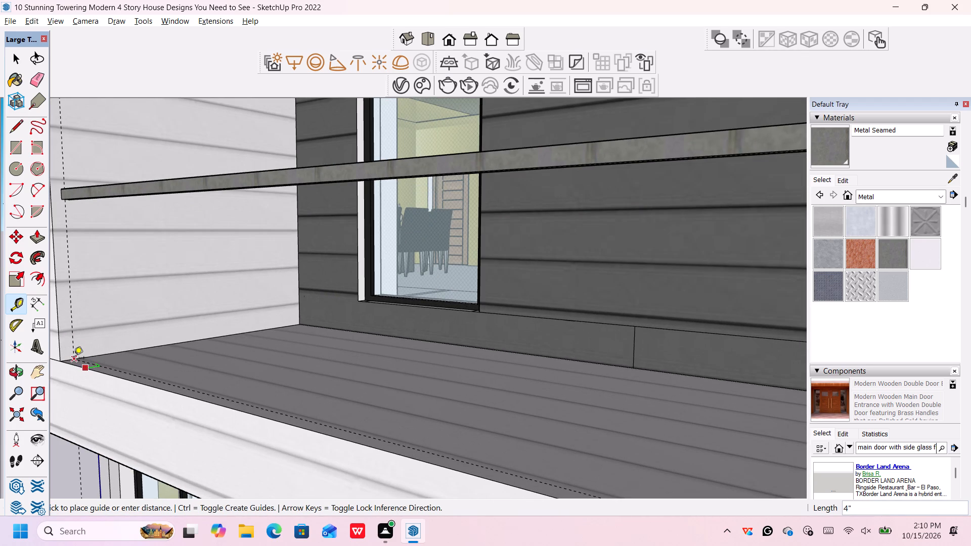
{"action": "left_click", "coordinate": [74, 358]}
{"action": "scroll", "coordinate": [78, 356], "scroll_direction": "down", "scroll_amount": 6}
{"action": "key", "text": "space"}
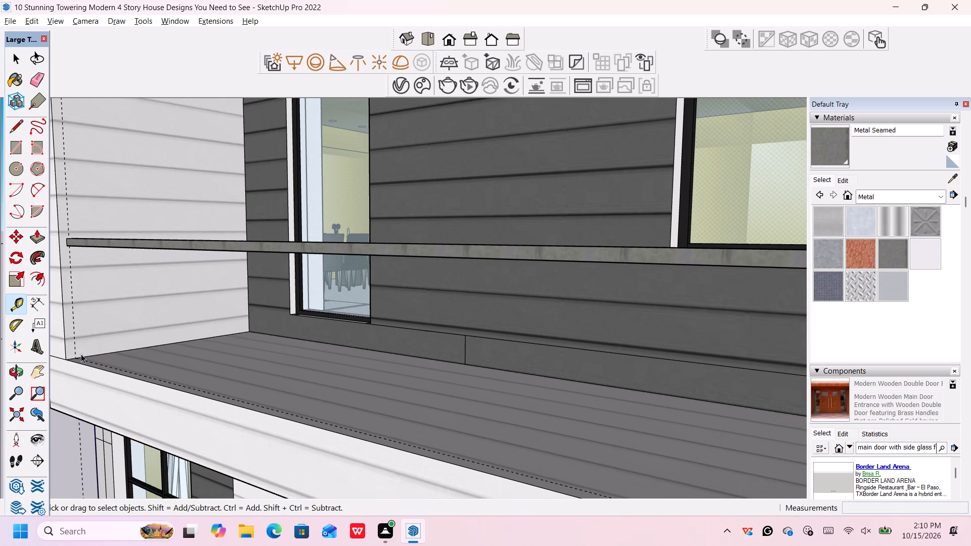
Draw a vertical 24' 7" by 4' rectangle beneath the front rail, from its white-wall end to the floor guides' corner intersection.
{"action": "scroll", "coordinate": [82, 353], "scroll_direction": "down", "scroll_amount": 5}
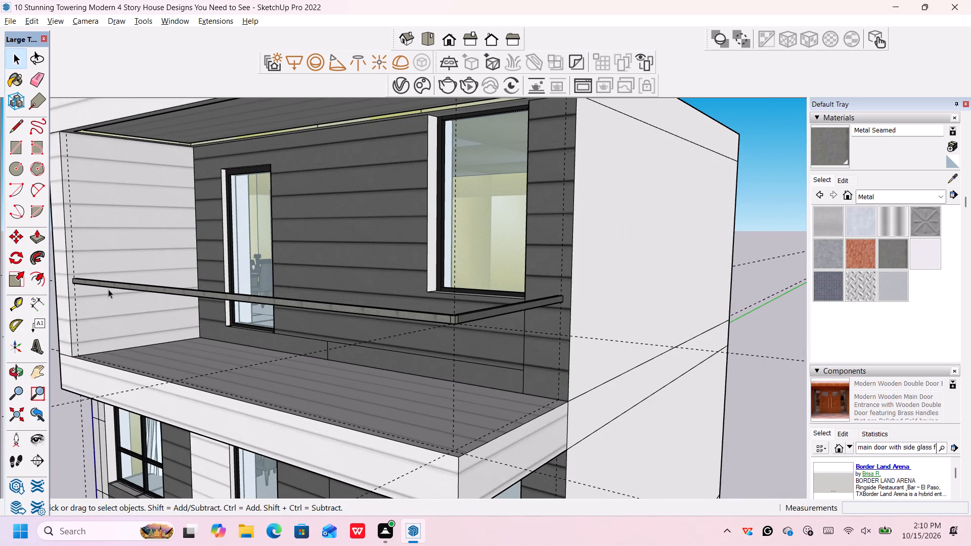
{"action": "scroll", "coordinate": [108, 289], "scroll_direction": "down", "scroll_amount": 4}
{"action": "scroll", "coordinate": [93, 305], "scroll_direction": "up", "scroll_amount": 4}
{"action": "middle_click_drag", "start_coordinate": [72, 288], "coordinate": [79, 287]}
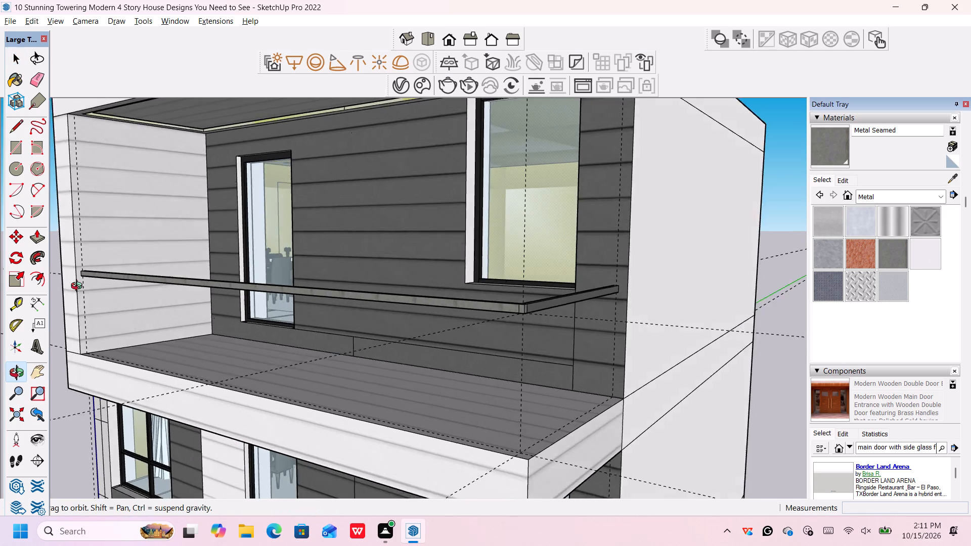
{"action": "middle_click_drag", "start_coordinate": [79, 287], "coordinate": [109, 274]}
{"action": "scroll", "coordinate": [108, 276], "scroll_direction": "up", "scroll_amount": 6}
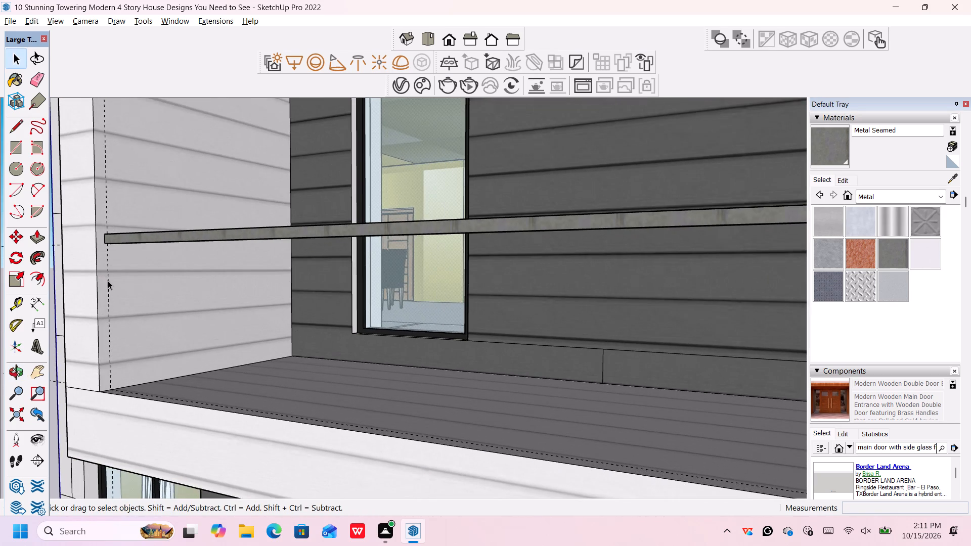
{"action": "middle_click_drag", "start_coordinate": [112, 294], "coordinate": [110, 269]}
{"action": "middle_click", "coordinate": [110, 269]}
{"action": "middle_click", "coordinate": [110, 269]}
{"action": "middle_click", "coordinate": [110, 269]}
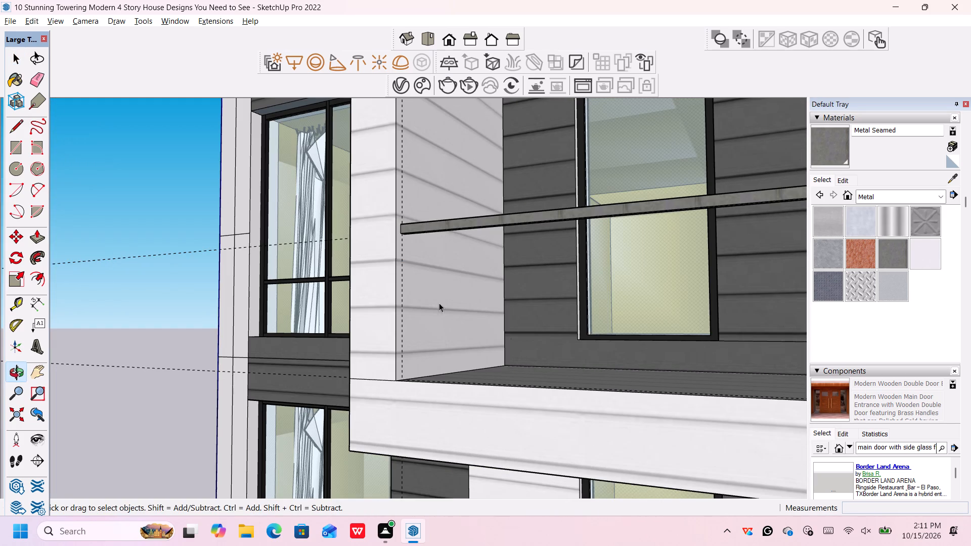
{"action": "middle_click_drag", "start_coordinate": [424, 302], "coordinate": [352, 317]}
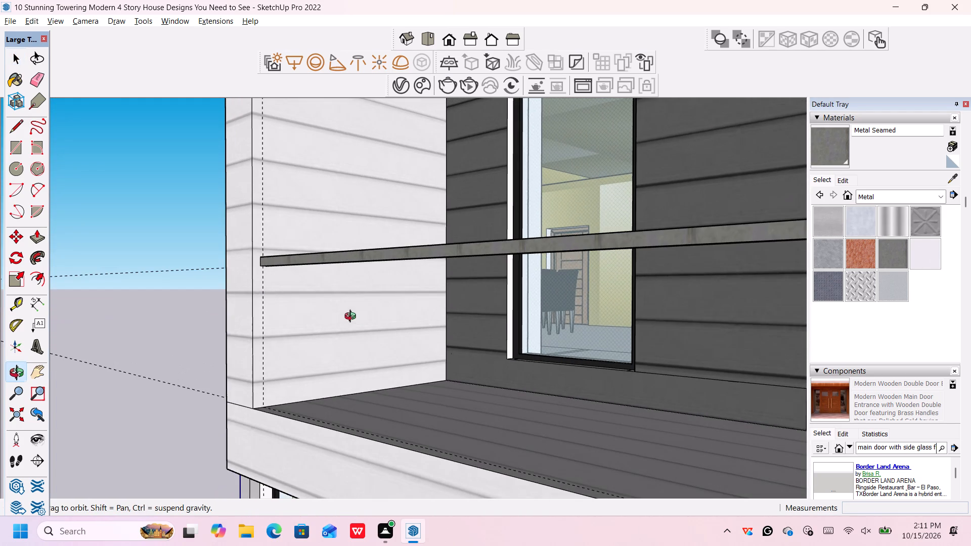
{"action": "key", "text": "r"}
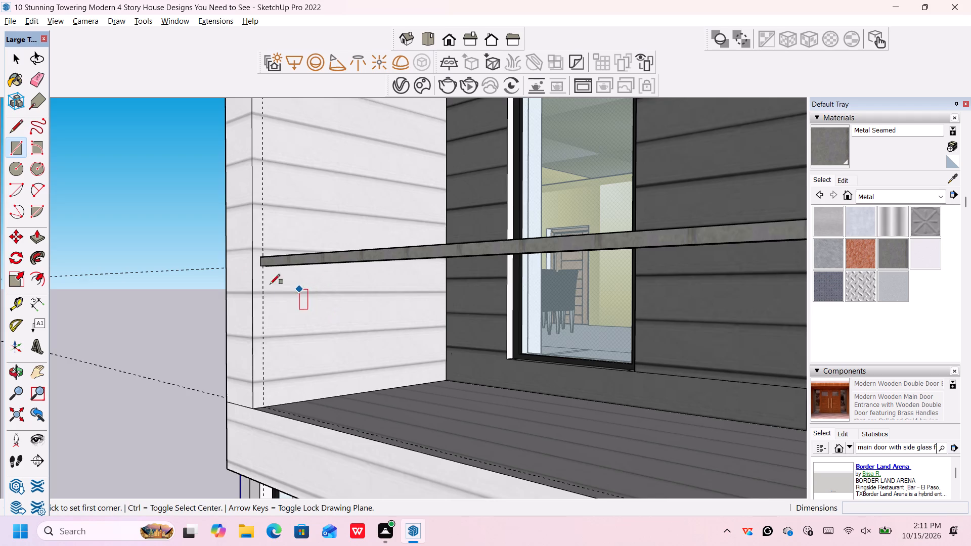
{"action": "scroll", "coordinate": [248, 278], "scroll_direction": "up", "scroll_amount": 13}
{"action": "scroll", "coordinate": [286, 258], "scroll_direction": "up", "scroll_amount": 7}
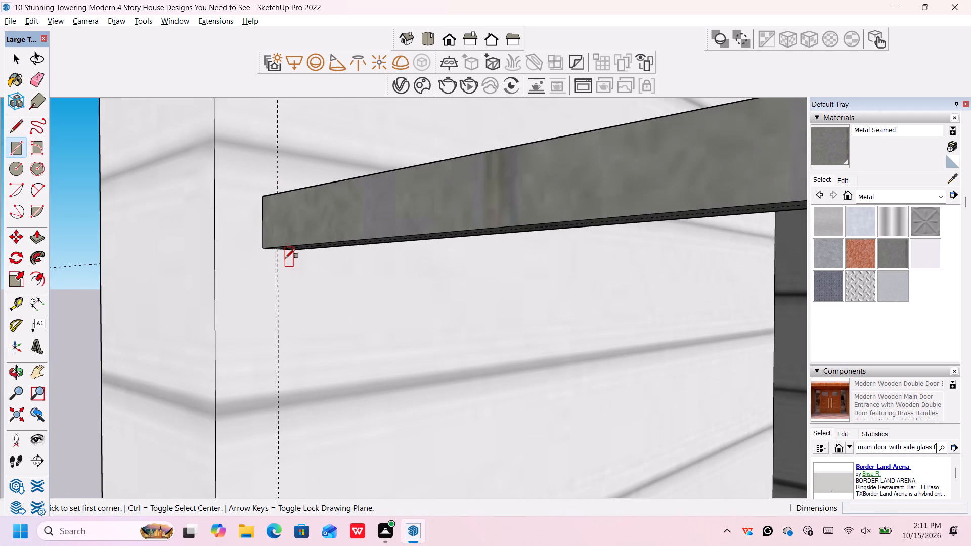
{"action": "middle_click_drag", "start_coordinate": [284, 258], "coordinate": [281, 246]}
{"action": "scroll", "coordinate": [282, 252], "scroll_direction": "up", "scroll_amount": 3}
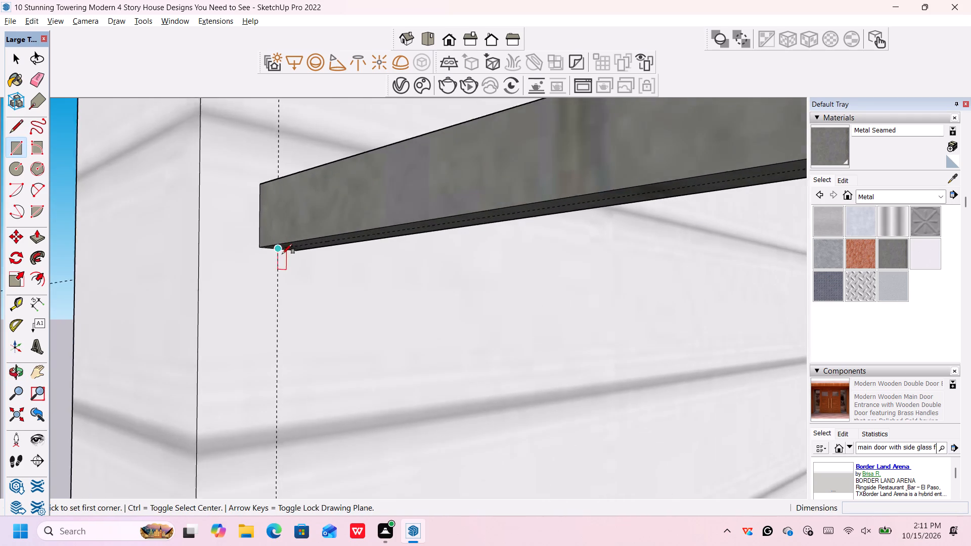
{"action": "scroll", "coordinate": [282, 254], "scroll_direction": "up", "scroll_amount": 4}
{"action": "left_click", "coordinate": [277, 246]}
{"action": "scroll", "coordinate": [277, 247], "scroll_direction": "down", "scroll_amount": 16}
{"action": "scroll", "coordinate": [278, 247], "scroll_direction": "up", "scroll_amount": 1}
{"action": "scroll", "coordinate": [278, 247], "scroll_direction": "down", "scroll_amount": 20}
{"action": "scroll", "coordinate": [278, 247], "scroll_direction": "down", "scroll_amount": 3}
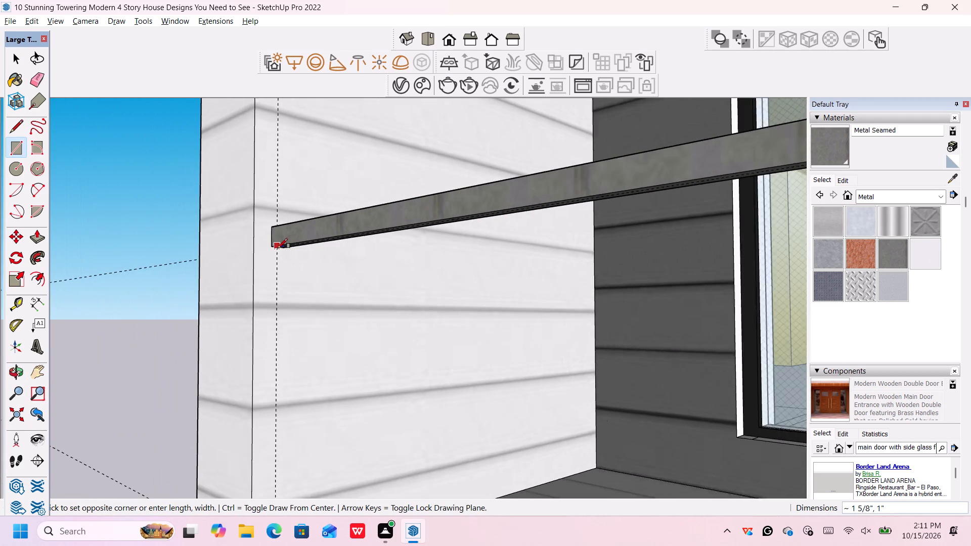
{"action": "scroll", "coordinate": [278, 248], "scroll_direction": "down", "scroll_amount": 20}
{"action": "scroll", "coordinate": [278, 248], "scroll_direction": "down", "scroll_amount": 15}
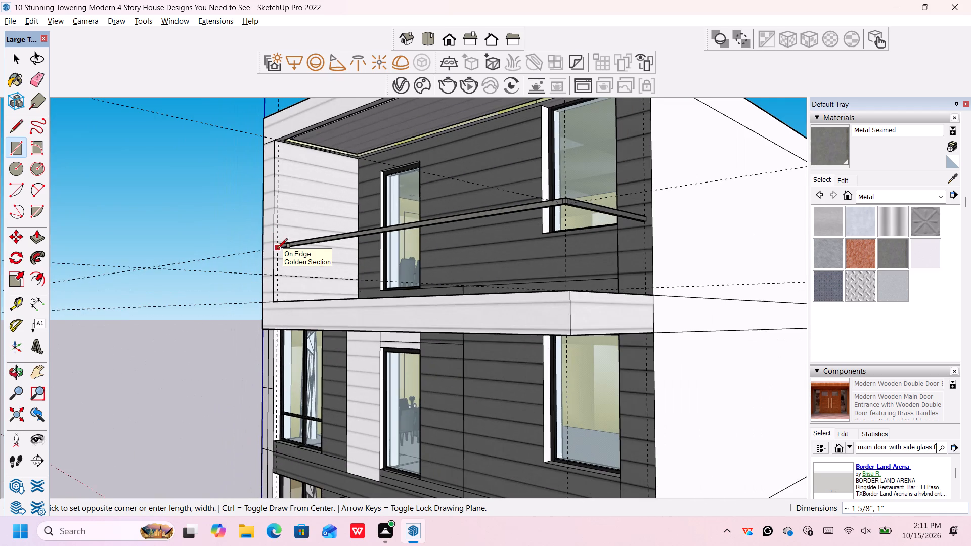
{"action": "scroll", "coordinate": [569, 289], "scroll_direction": "up", "scroll_amount": 2}
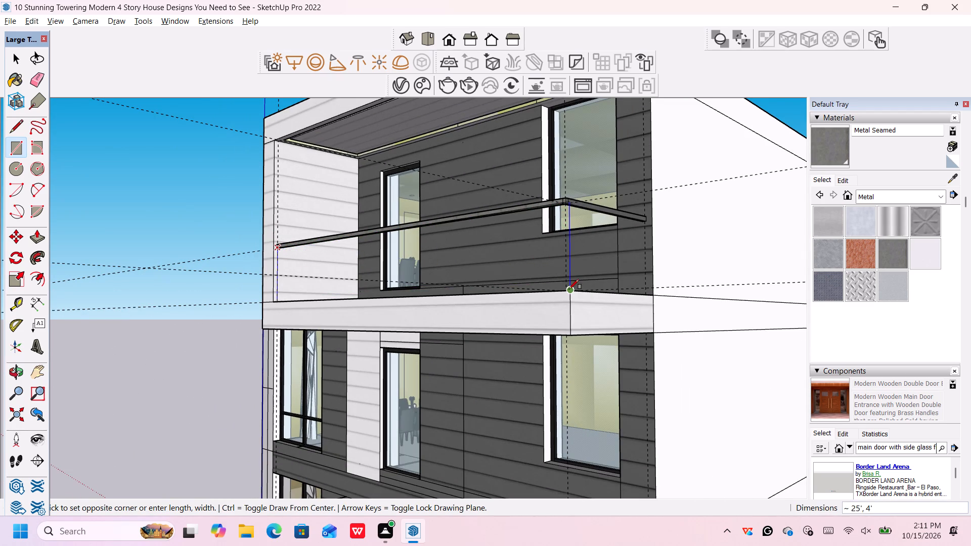
{"action": "scroll", "coordinate": [569, 289], "scroll_direction": "up", "scroll_amount": 4}
{"action": "middle_click_drag", "start_coordinate": [566, 292], "coordinate": [565, 362]}
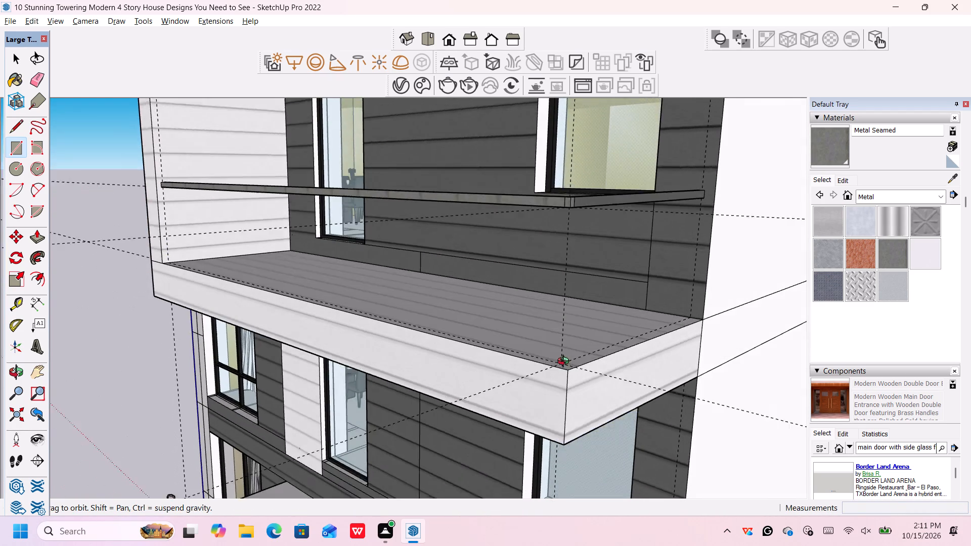
{"action": "middle_click_drag", "start_coordinate": [565, 362], "coordinate": [566, 368]}
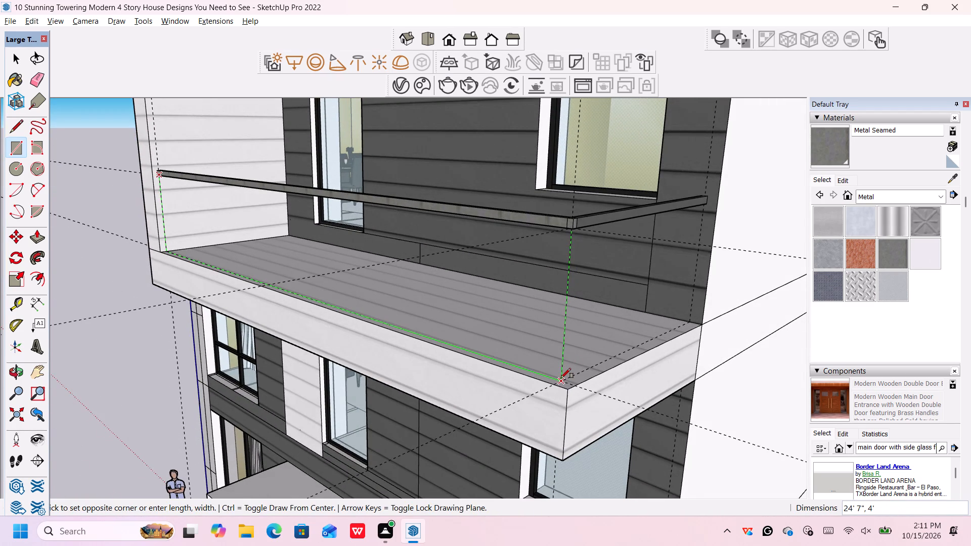
{"action": "left_click", "coordinate": [561, 379]}
Draw a vertical 4' by 7' 8" rectangle beneath the side rail, from the dark wall's floor guide intersection to the rails' outer corner.
{"action": "scroll", "coordinate": [580, 354], "scroll_direction": "down", "scroll_amount": 2}
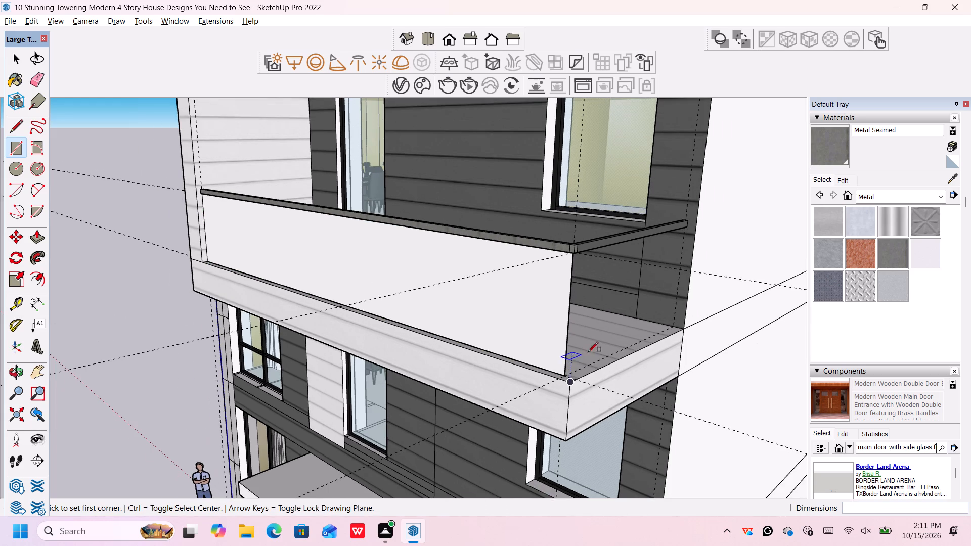
{"action": "scroll", "coordinate": [668, 332], "scroll_direction": "up", "scroll_amount": 5}
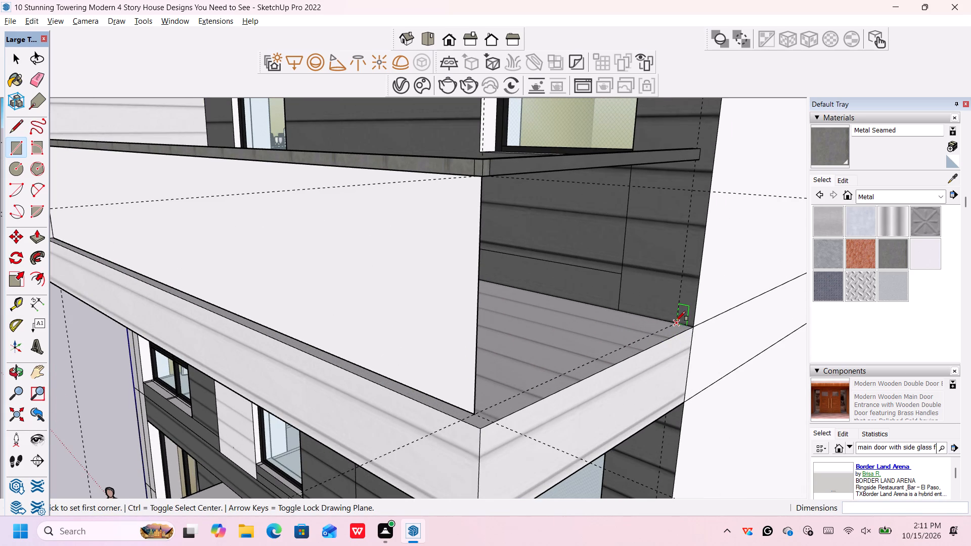
{"action": "left_click", "coordinate": [676, 321]}
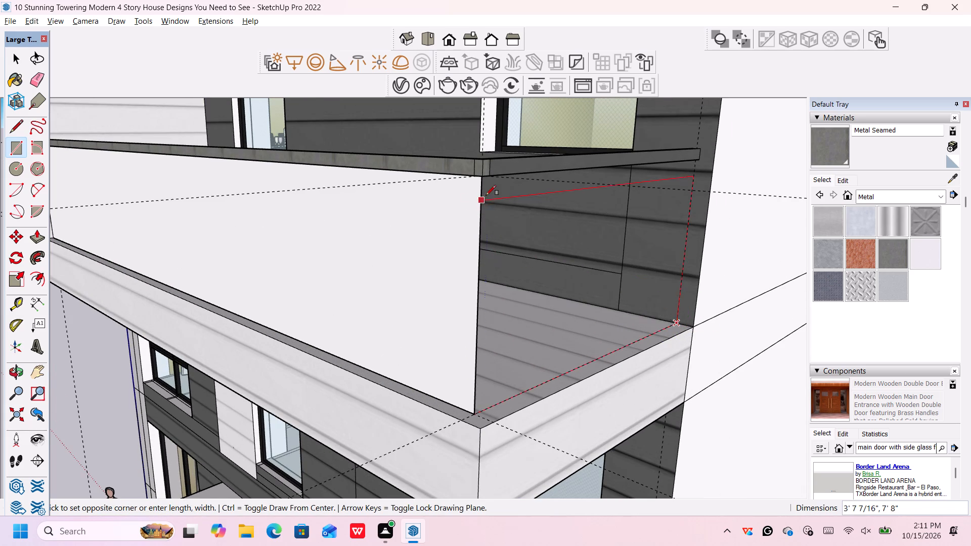
{"action": "scroll", "coordinate": [487, 183], "scroll_direction": "up", "scroll_amount": 4}
{"action": "middle_click_drag", "start_coordinate": [473, 186], "coordinate": [438, 180]}
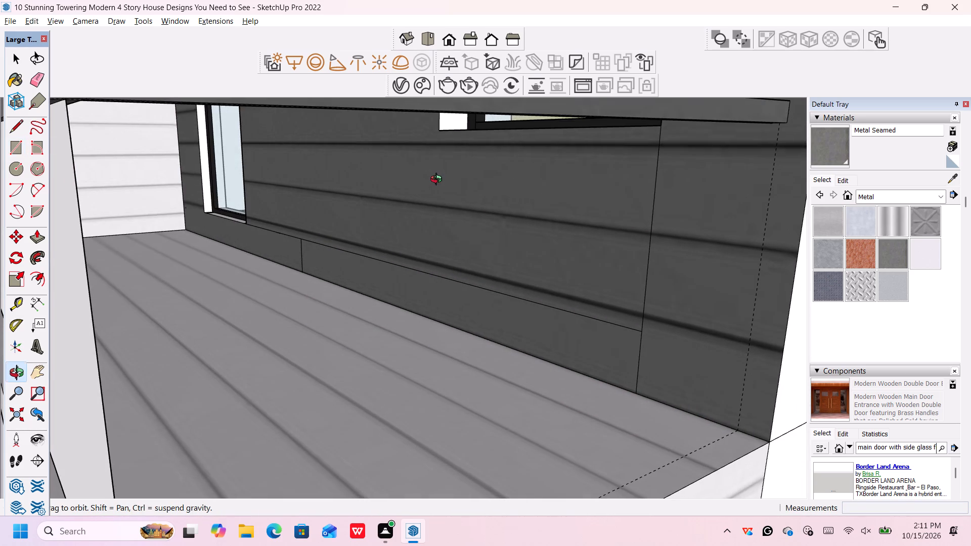
{"action": "middle_click_drag", "start_coordinate": [438, 180], "coordinate": [439, 180]}
{"action": "scroll", "coordinate": [439, 180], "scroll_direction": "down", "scroll_amount": 3}
{"action": "scroll", "coordinate": [283, 152], "scroll_direction": "up", "scroll_amount": 1}
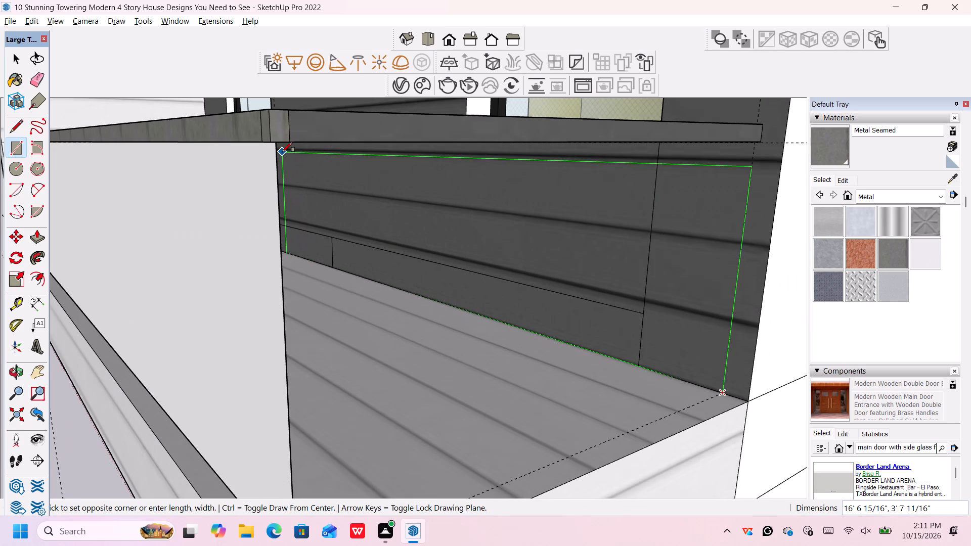
{"action": "middle_click_drag", "start_coordinate": [282, 153], "coordinate": [289, 304]}
{"action": "middle_click", "coordinate": [289, 310], "text": "shift"}
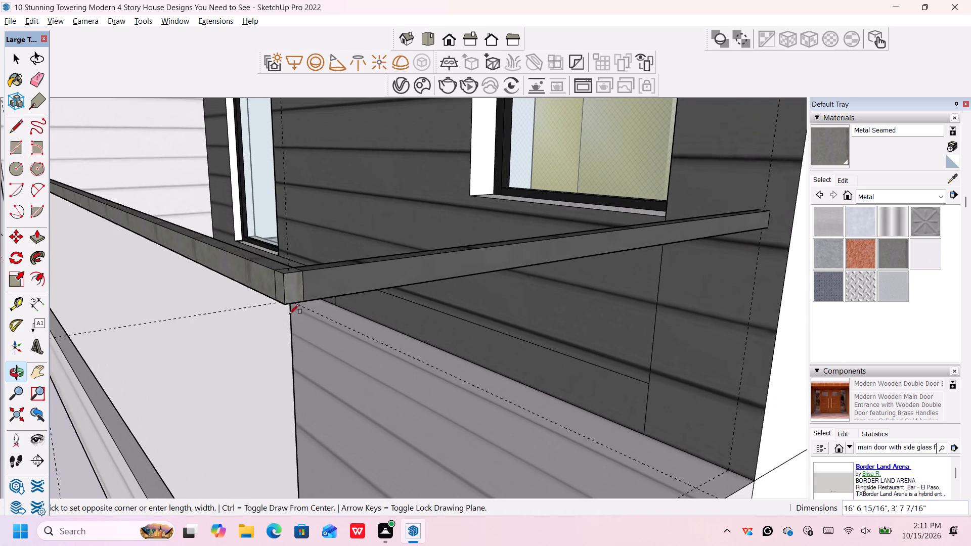
{"action": "middle_click", "coordinate": [289, 312], "text": "shift"}
{"action": "middle_click_drag", "start_coordinate": [289, 314], "coordinate": [288, 322], "text": "shift"}
{"action": "middle_click", "coordinate": [288, 322], "text": "shift"}
{"action": "middle_click_drag", "start_coordinate": [290, 321], "coordinate": [271, 212]}
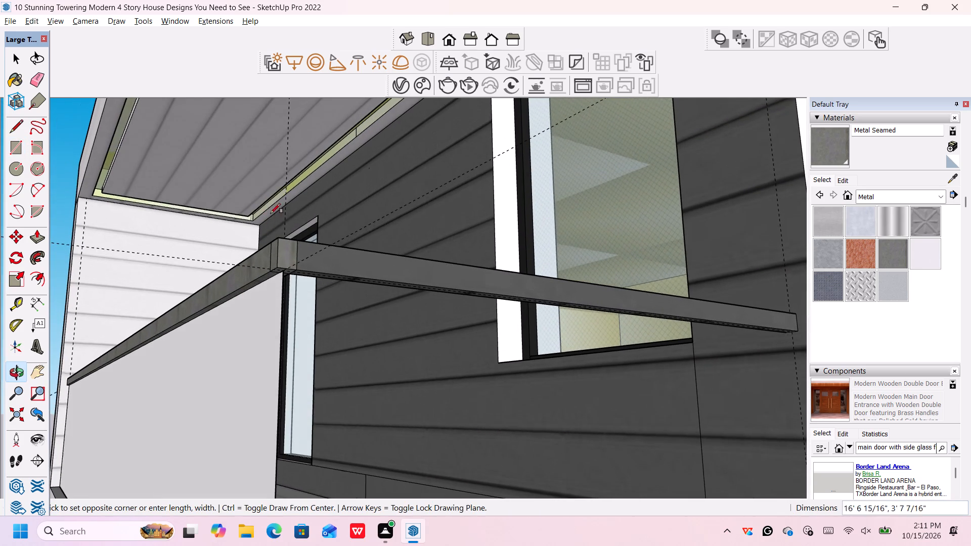
{"action": "scroll", "coordinate": [290, 299], "scroll_direction": "up", "scroll_amount": 6}
{"action": "scroll", "coordinate": [291, 291], "scroll_direction": "down", "scroll_amount": 6}
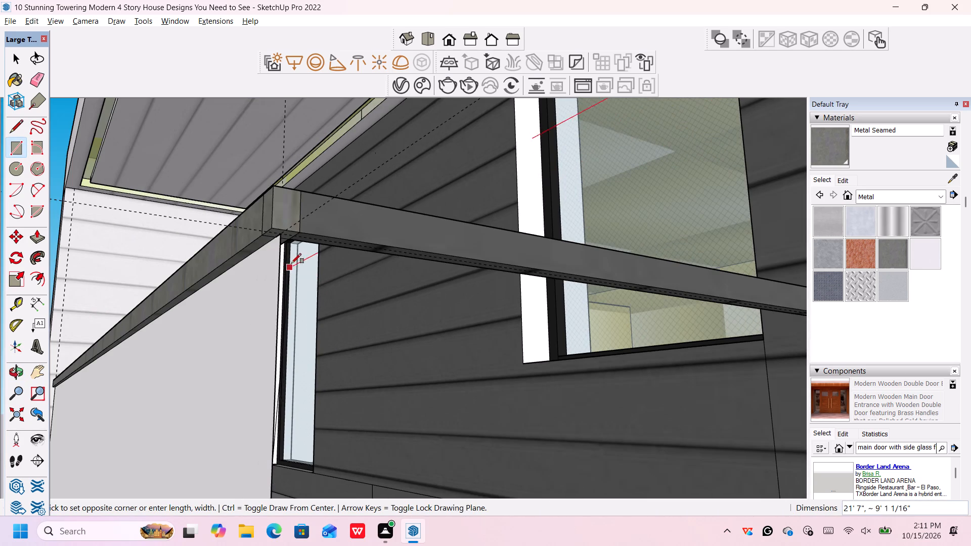
{"action": "left_click", "coordinate": [281, 237]}
{"action": "scroll", "coordinate": [283, 239], "scroll_direction": "down", "scroll_amount": 14}
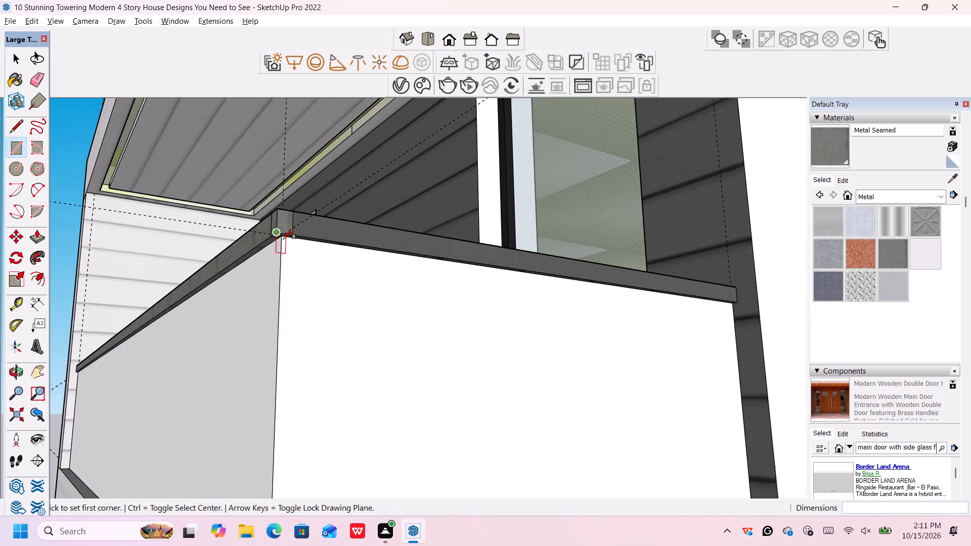
{"action": "scroll", "coordinate": [283, 239], "scroll_direction": "down", "scroll_amount": 20}
{"action": "scroll", "coordinate": [283, 239], "scroll_direction": "down", "scroll_amount": 5}
{"action": "key", "text": "space"}
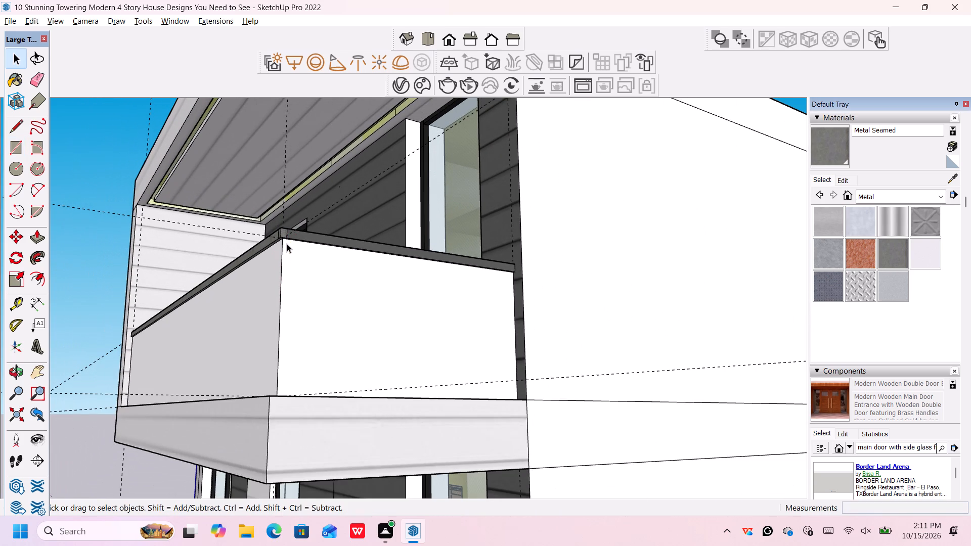
Switch the material library to the Glass and Mirrors collection.
{"action": "scroll", "coordinate": [291, 246], "scroll_direction": "down", "scroll_amount": 6}
{"action": "middle_click_drag", "start_coordinate": [298, 246], "coordinate": [323, 298]}
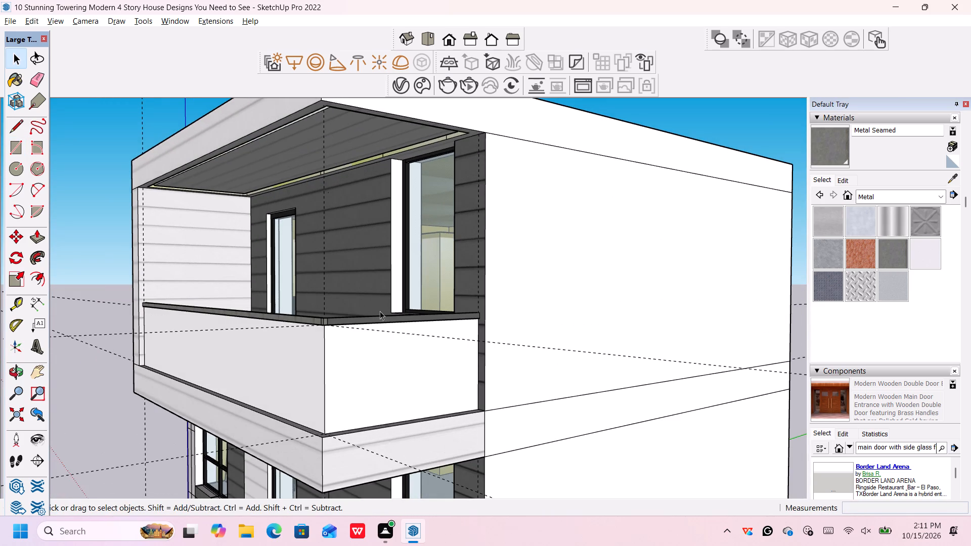
{"action": "left_click", "coordinate": [910, 194]}
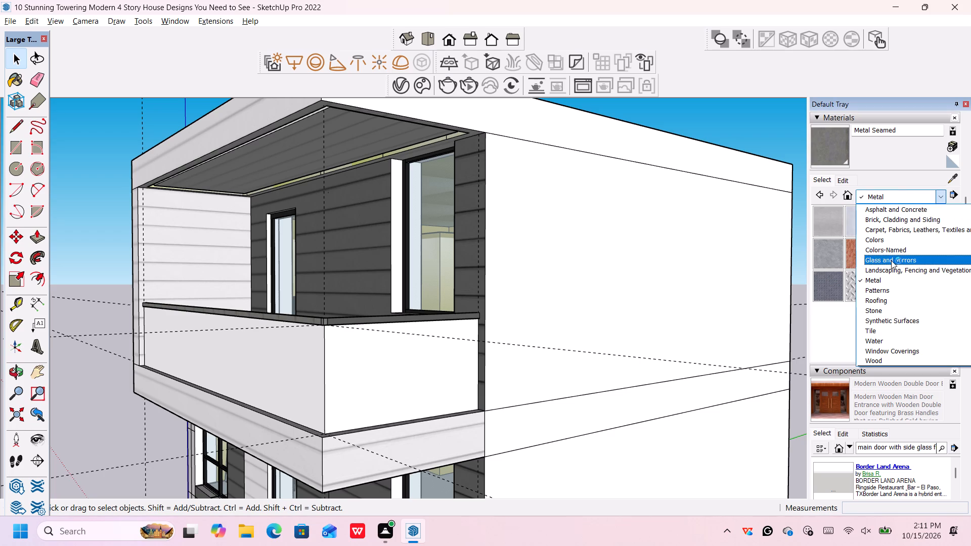
{"action": "left_click", "coordinate": [892, 261]}
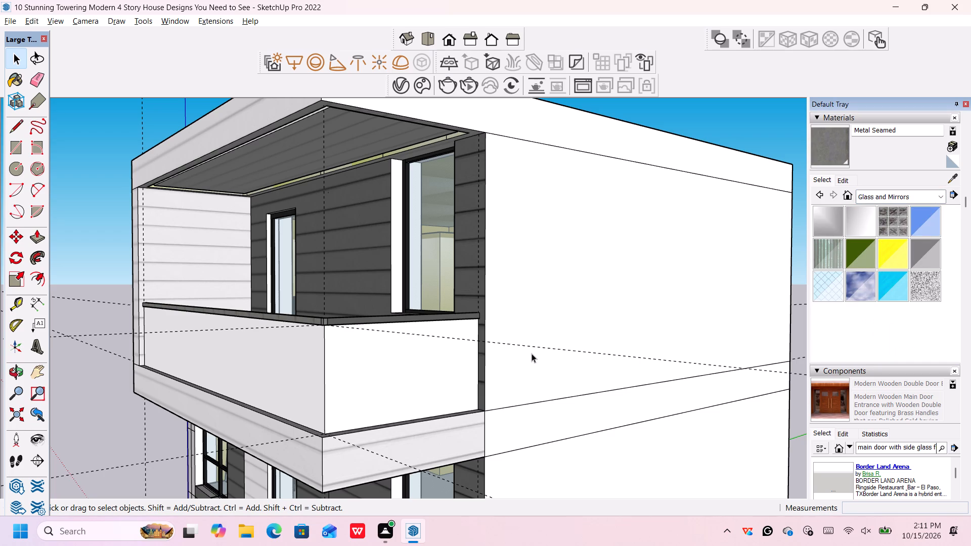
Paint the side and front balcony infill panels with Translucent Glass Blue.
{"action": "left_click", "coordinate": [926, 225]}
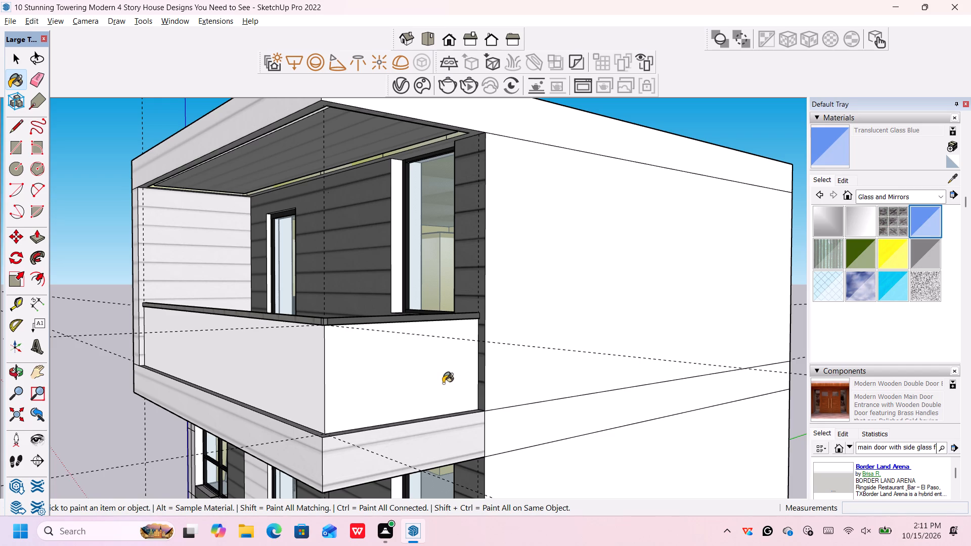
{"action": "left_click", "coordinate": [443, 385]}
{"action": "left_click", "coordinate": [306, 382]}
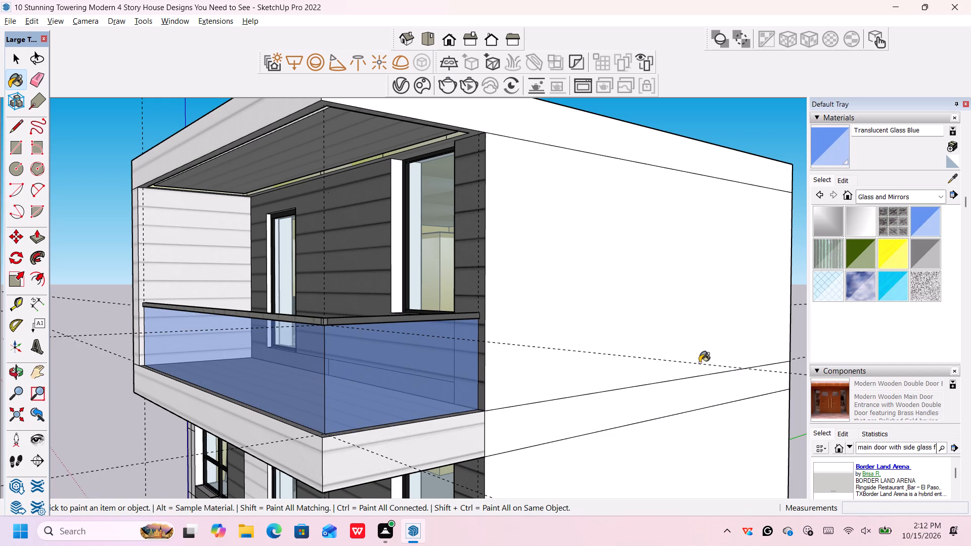
Paint the side and front balcony infill panels with Translucent Glass Safety.
{"action": "left_click", "coordinate": [838, 290]}
{"action": "left_click", "coordinate": [432, 376]}
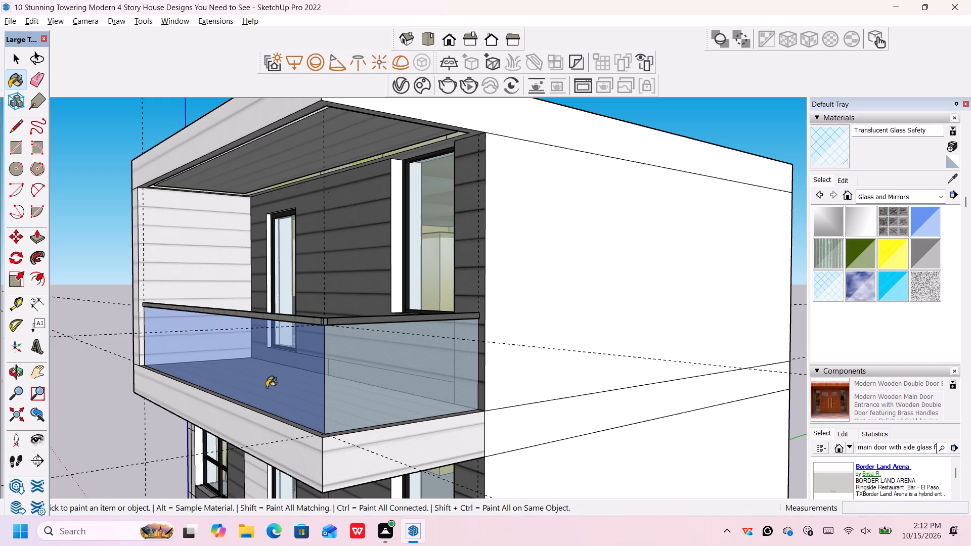
{"action": "left_click", "coordinate": [264, 388]}
Delete the vertical guides rising above the building and the remaining construction guides running past the balcony.
{"action": "scroll", "coordinate": [274, 384], "scroll_direction": "down", "scroll_amount": 9}
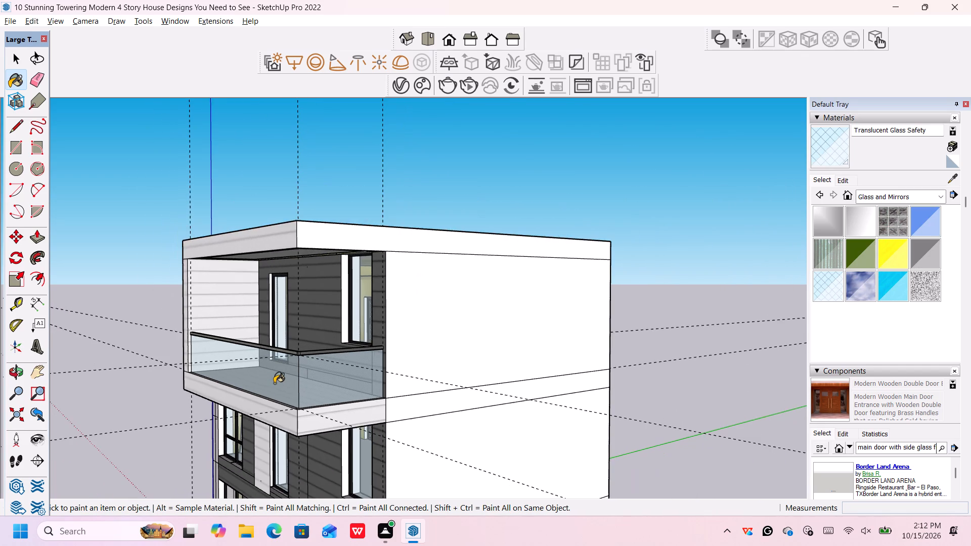
{"action": "scroll", "coordinate": [275, 384], "scroll_direction": "down", "scroll_amount": 1}
{"action": "middle_click_drag", "start_coordinate": [275, 384], "coordinate": [551, 375]}
{"action": "middle_click_drag", "start_coordinate": [549, 382], "coordinate": [544, 397]}
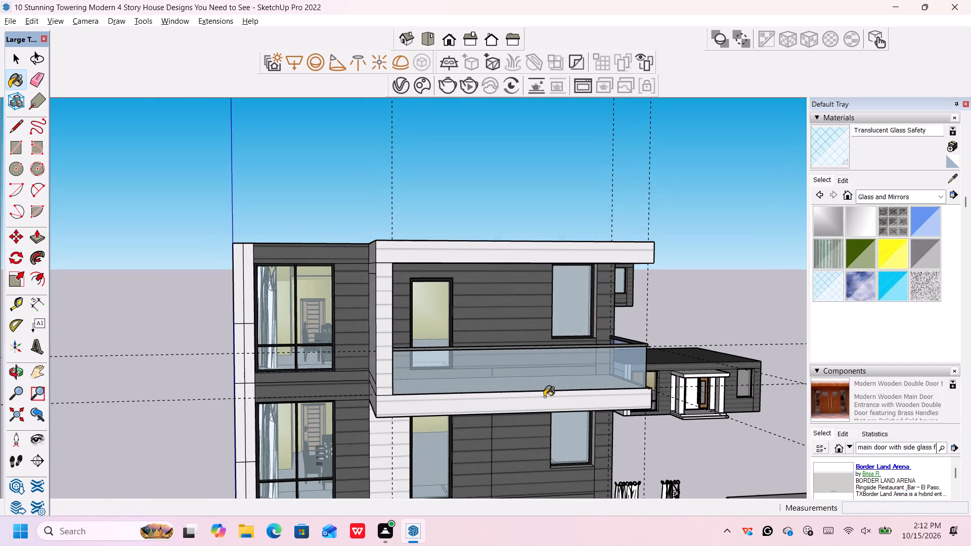
{"action": "key", "text": "space"}
{"action": "scroll", "coordinate": [545, 378], "scroll_direction": "down", "scroll_amount": 5}
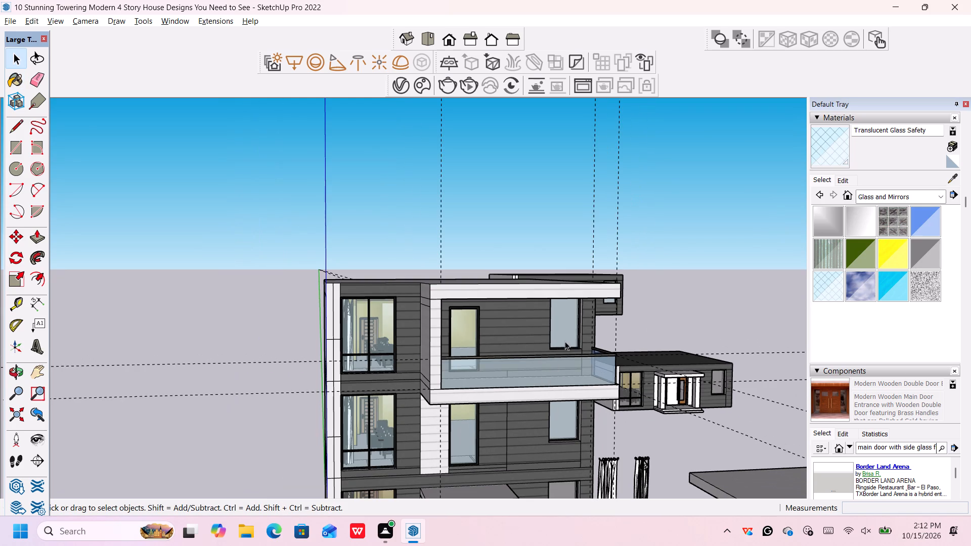
{"action": "middle_click_drag", "start_coordinate": [613, 389], "coordinate": [548, 380]}
{"action": "scroll", "coordinate": [551, 377], "scroll_direction": "down", "scroll_amount": 3}
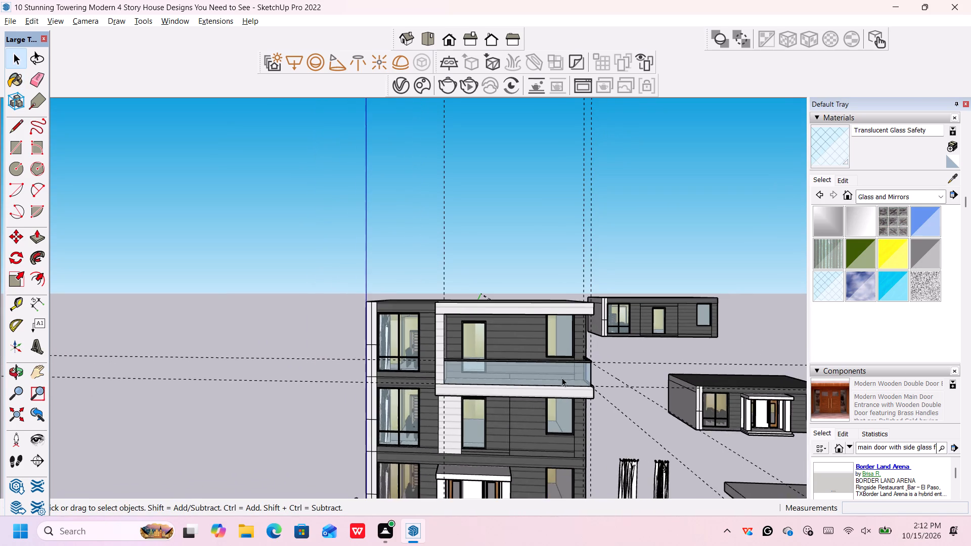
{"action": "scroll", "coordinate": [610, 338], "scroll_direction": "up", "scroll_amount": 3}
{"action": "scroll", "coordinate": [619, 327], "scroll_direction": "down", "scroll_amount": 4}
{"action": "left_click_drag", "start_coordinate": [612, 212], "coordinate": [435, 240]}
{"action": "key", "text": "Delete"}
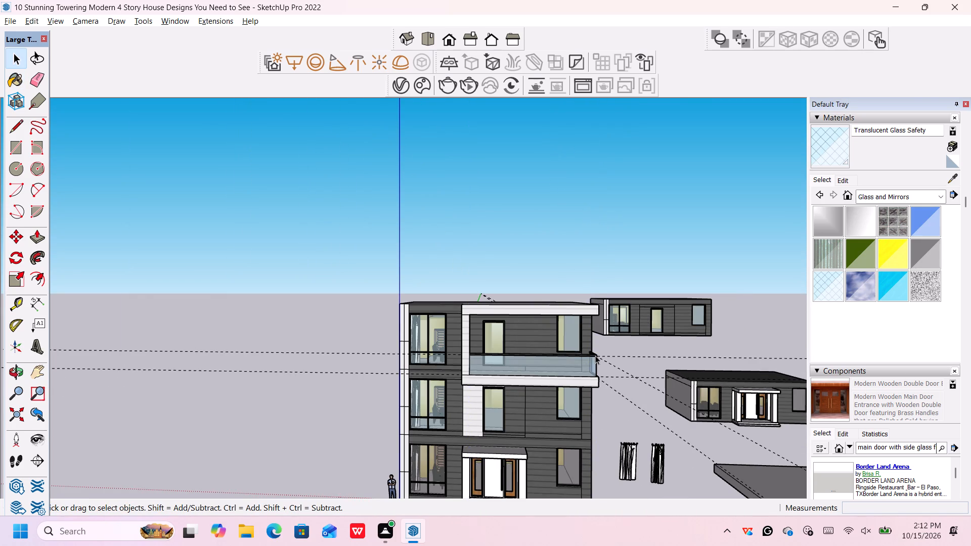
{"action": "left_click_drag", "start_coordinate": [638, 350], "coordinate": [616, 408]}
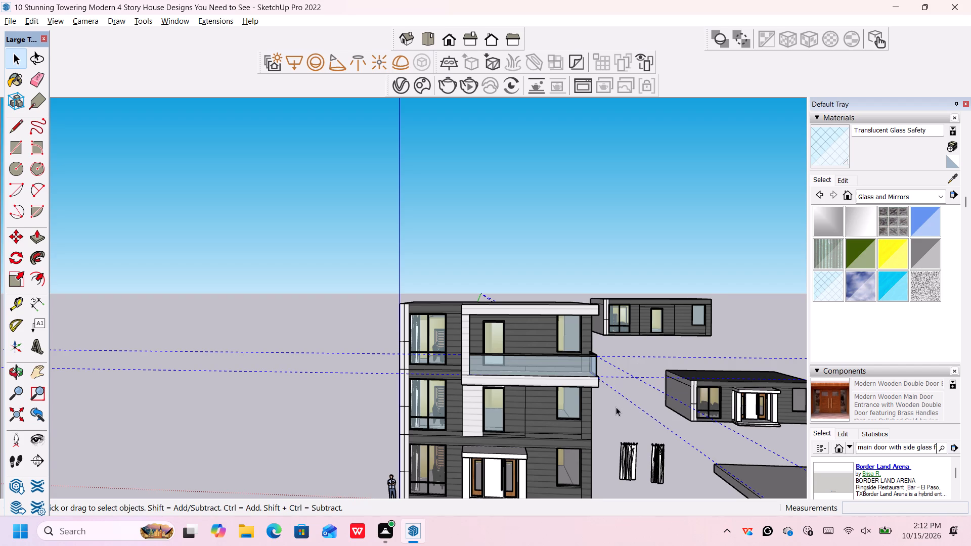
{"action": "key", "text": "Delete"}
Move the detached upper-storey copy about 42' farther away from the main building.
{"action": "scroll", "coordinate": [623, 394], "scroll_direction": "down", "scroll_amount": 4}
{"action": "middle_click_drag", "start_coordinate": [611, 383], "coordinate": [567, 373]}
{"action": "middle_click", "coordinate": [567, 373]}
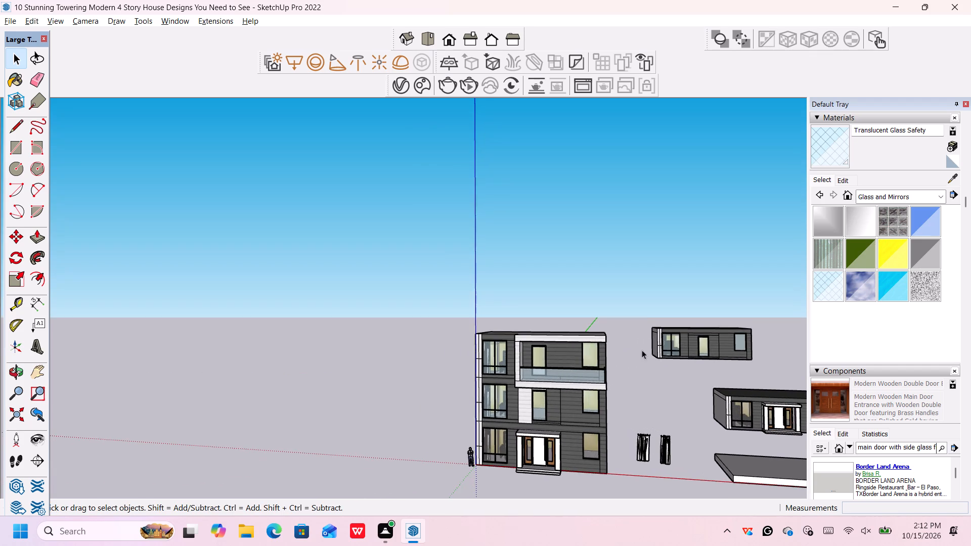
{"action": "left_click_drag", "start_coordinate": [772, 289], "coordinate": [639, 379]}
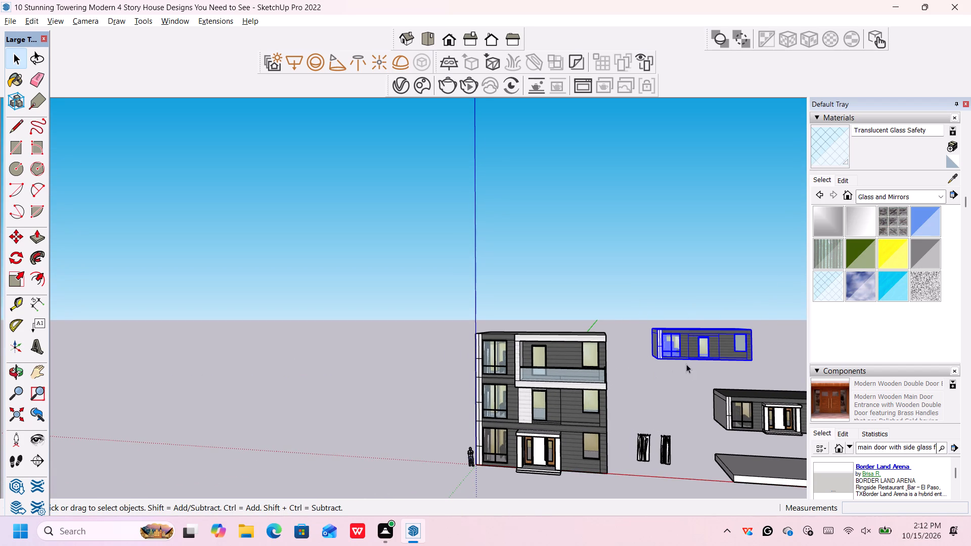
{"action": "key", "text": "m"}
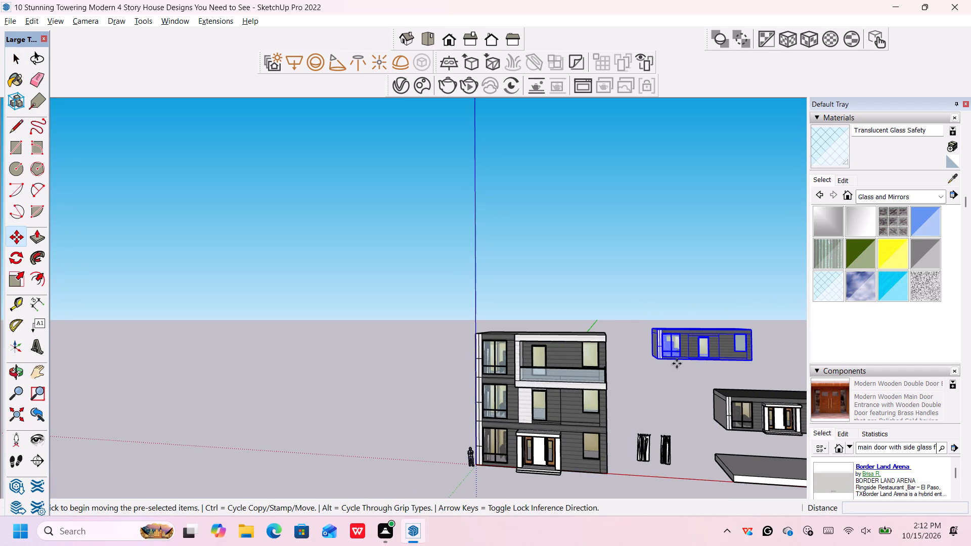
{"action": "left_click", "coordinate": [657, 359]}
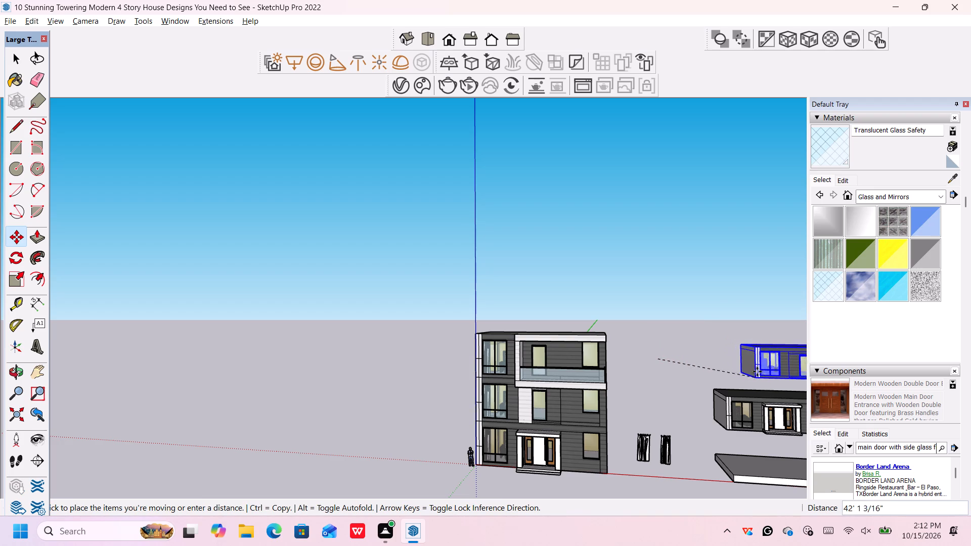
{"action": "scroll", "coordinate": [757, 372], "scroll_direction": "down", "scroll_amount": 3}
{"action": "left_click", "coordinate": [757, 372]}
{"action": "scroll", "coordinate": [651, 367], "scroll_direction": "up", "scroll_amount": 5}
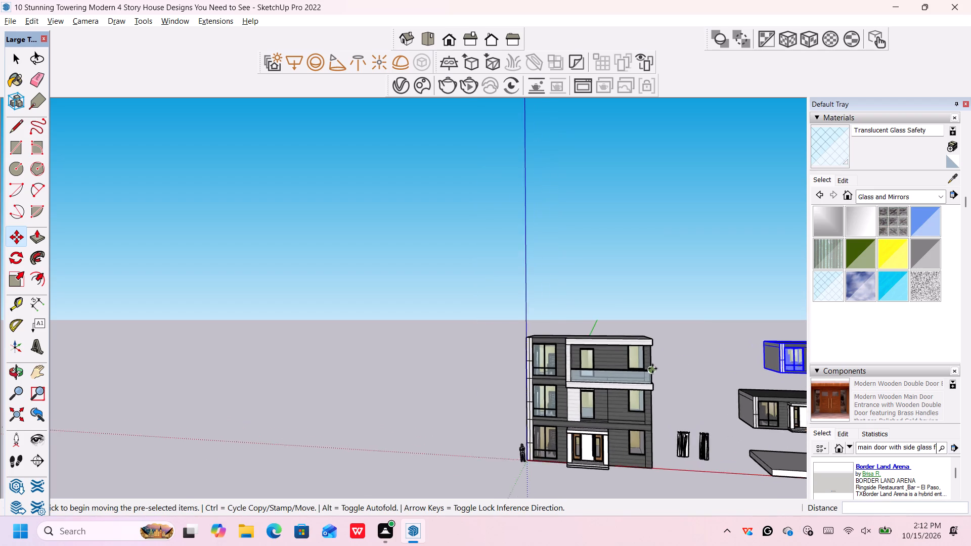
{"action": "middle_click_drag", "start_coordinate": [671, 397], "coordinate": [671, 392]}
{"action": "key", "text": "space"}
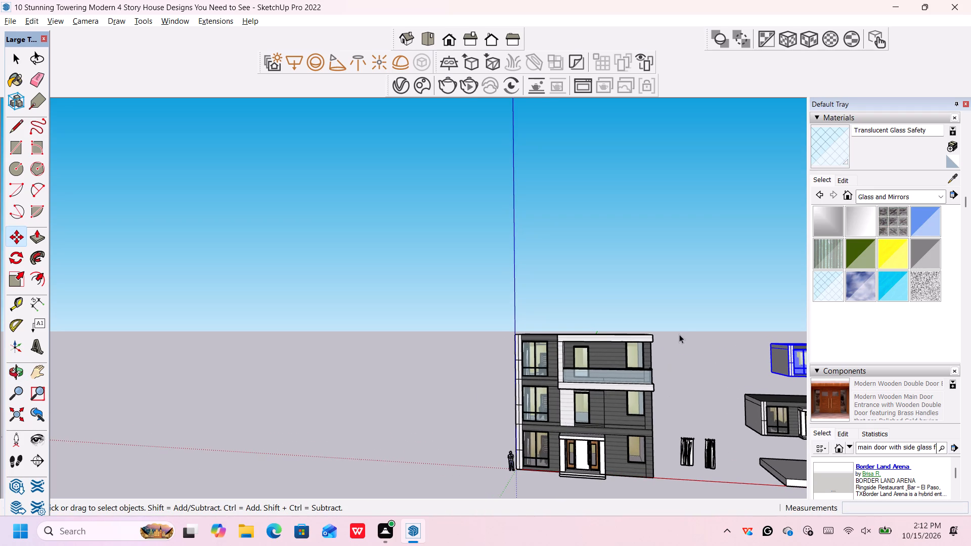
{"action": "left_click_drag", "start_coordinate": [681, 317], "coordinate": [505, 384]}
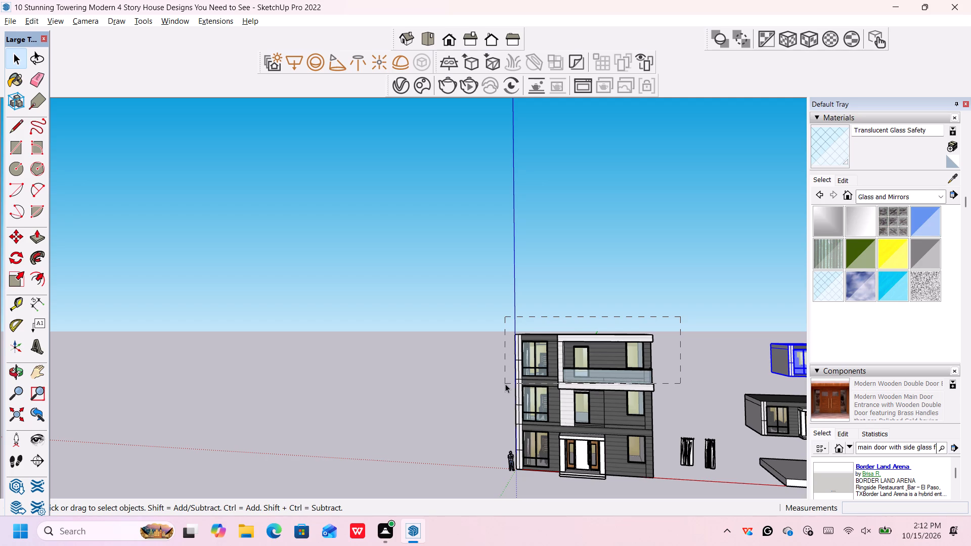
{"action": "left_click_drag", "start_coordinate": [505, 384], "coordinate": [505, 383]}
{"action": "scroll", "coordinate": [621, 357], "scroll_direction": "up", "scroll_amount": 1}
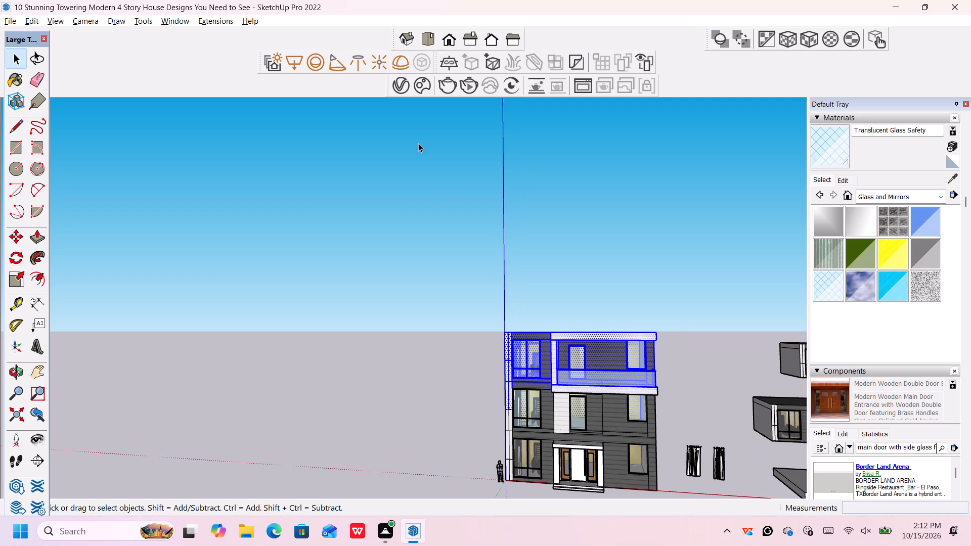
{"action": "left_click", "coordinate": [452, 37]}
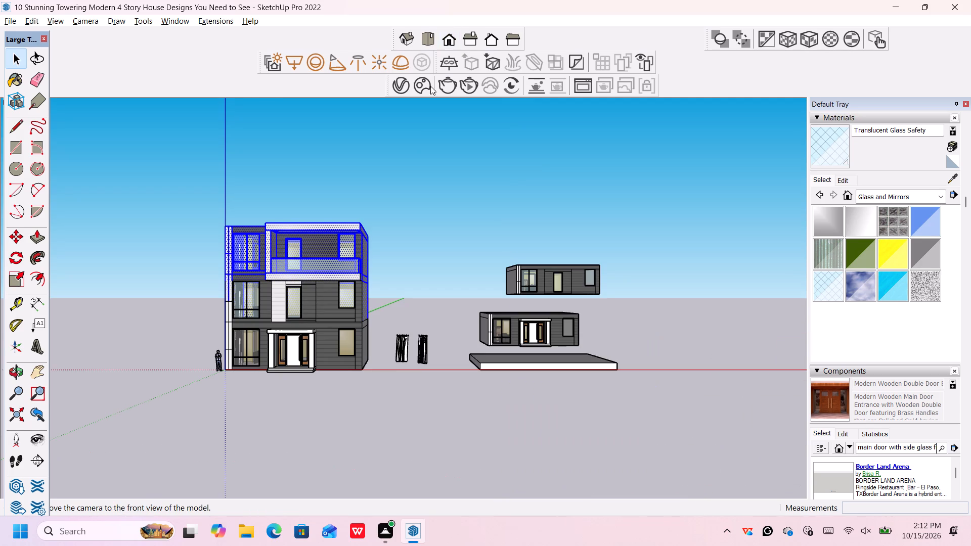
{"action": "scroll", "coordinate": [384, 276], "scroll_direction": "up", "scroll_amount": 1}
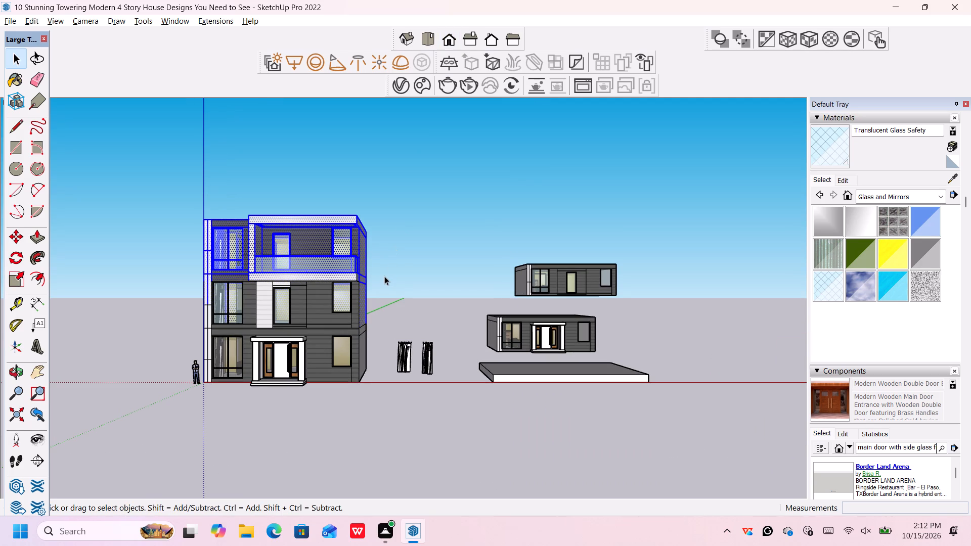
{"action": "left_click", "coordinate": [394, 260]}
Group all the geometry of the main building's top storey, including its white frame, windows and glass balcony.
{"action": "scroll", "coordinate": [373, 227], "scroll_direction": "up", "scroll_amount": 2}
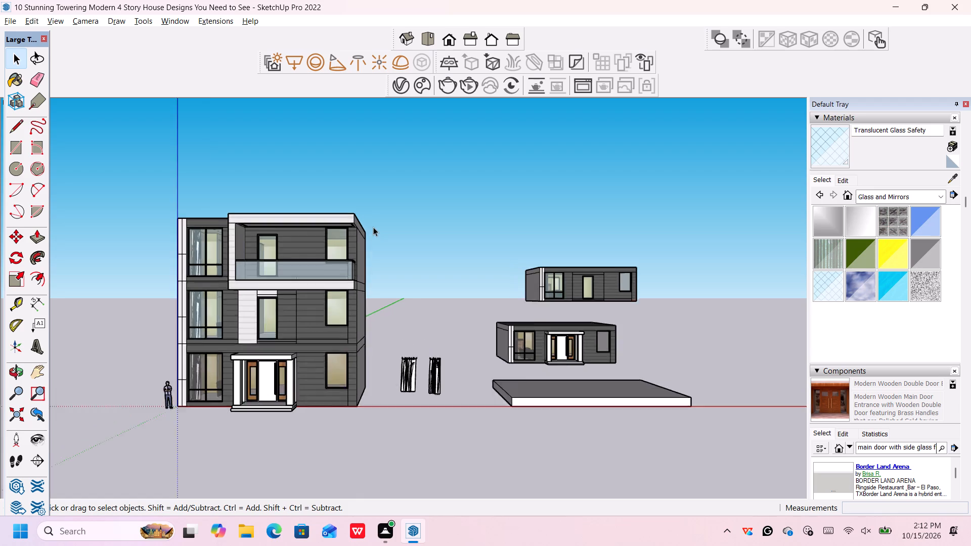
{"action": "scroll", "coordinate": [373, 227], "scroll_direction": "up", "scroll_amount": 2}
{"action": "scroll", "coordinate": [372, 222], "scroll_direction": "down", "scroll_amount": 2}
{"action": "middle_click_drag", "start_coordinate": [375, 235], "coordinate": [391, 235]}
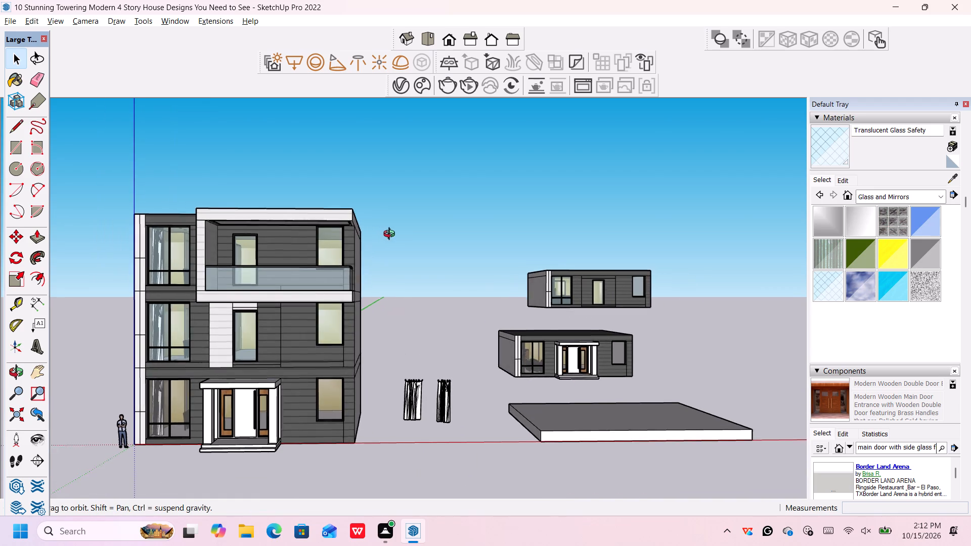
{"action": "middle_click_drag", "start_coordinate": [391, 235], "coordinate": [406, 239]}
{"action": "left_click_drag", "start_coordinate": [394, 196], "coordinate": [347, 220]}
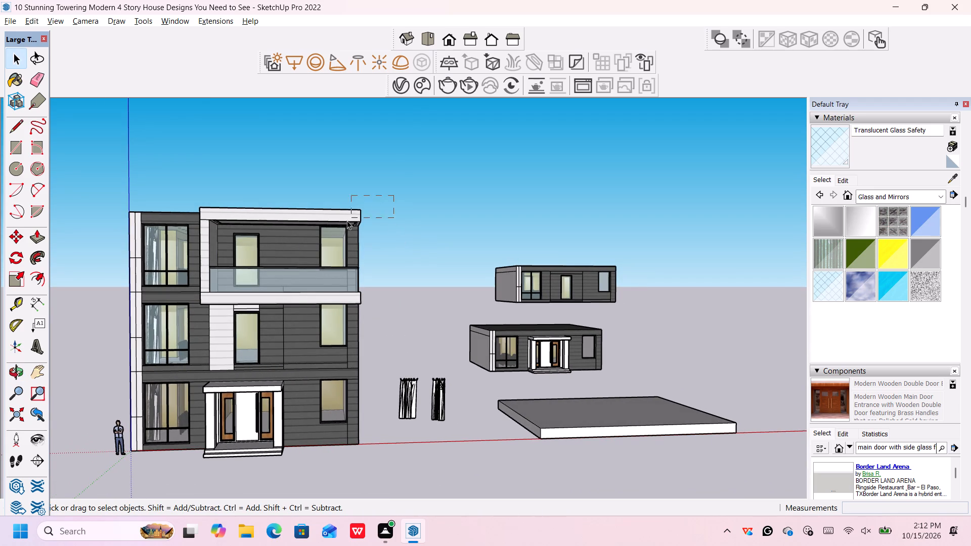
{"action": "left_click_drag", "start_coordinate": [347, 220], "coordinate": [107, 291]}
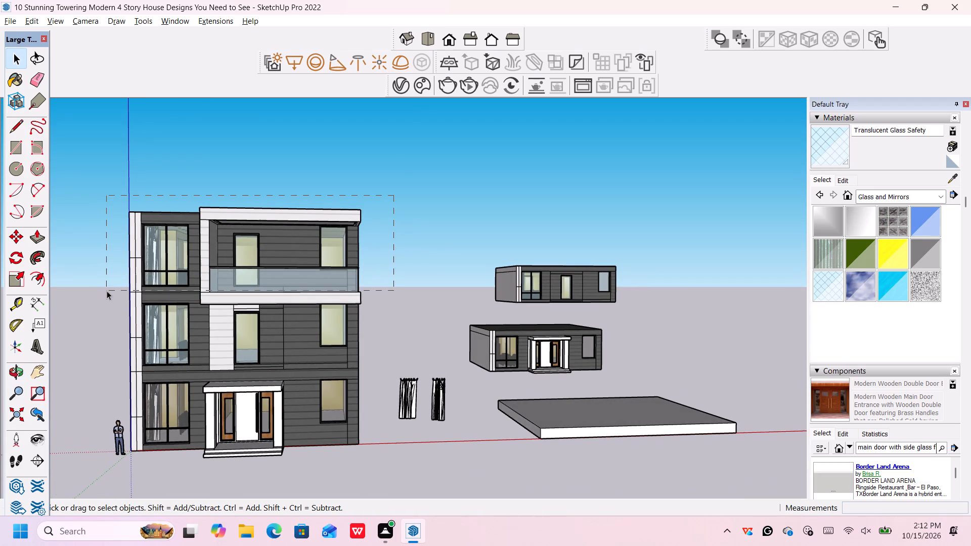
{"action": "left_click_drag", "start_coordinate": [107, 291], "coordinate": [109, 287]}
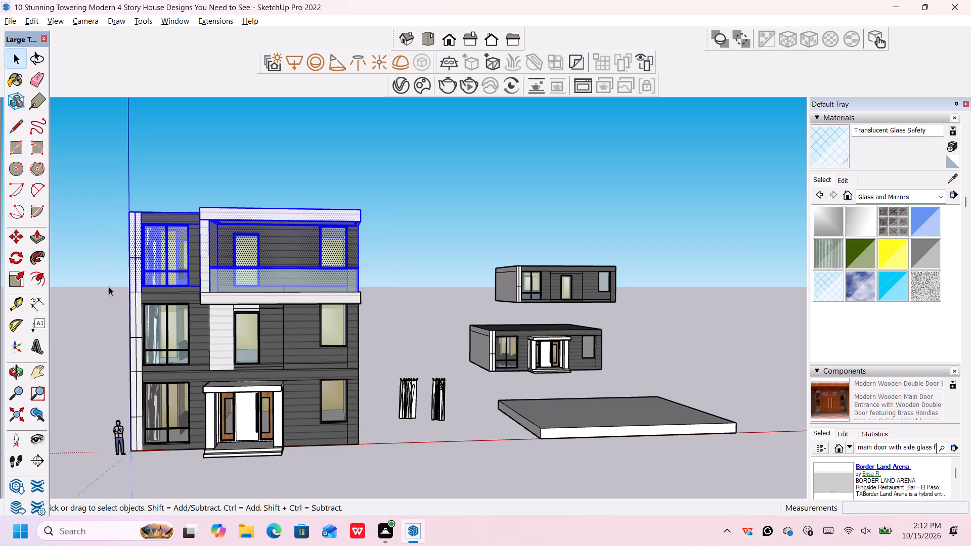
{"action": "scroll", "coordinate": [167, 264], "scroll_direction": "up", "scroll_amount": 4}
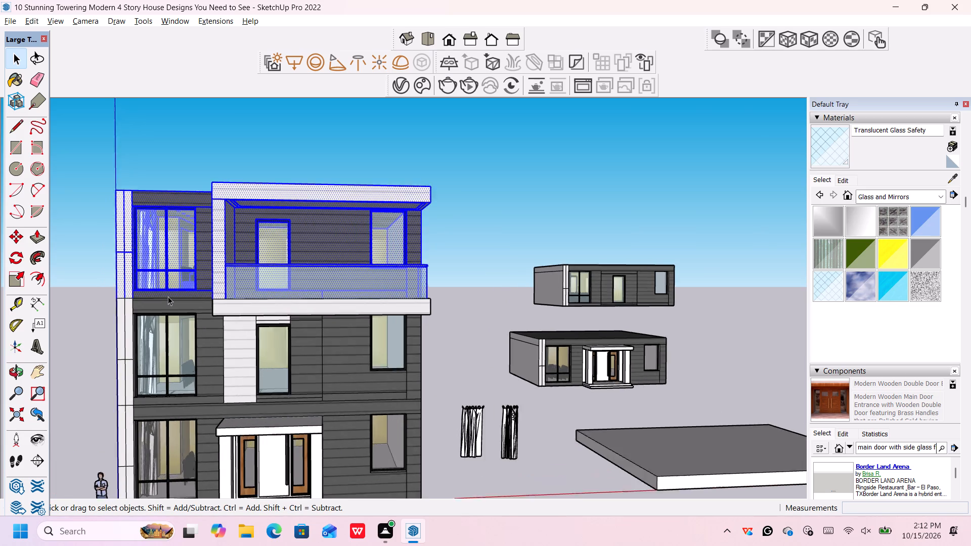
{"action": "scroll", "coordinate": [168, 296], "scroll_direction": "up", "scroll_amount": 6}
{"action": "scroll", "coordinate": [169, 298], "scroll_direction": "down", "scroll_amount": 8}
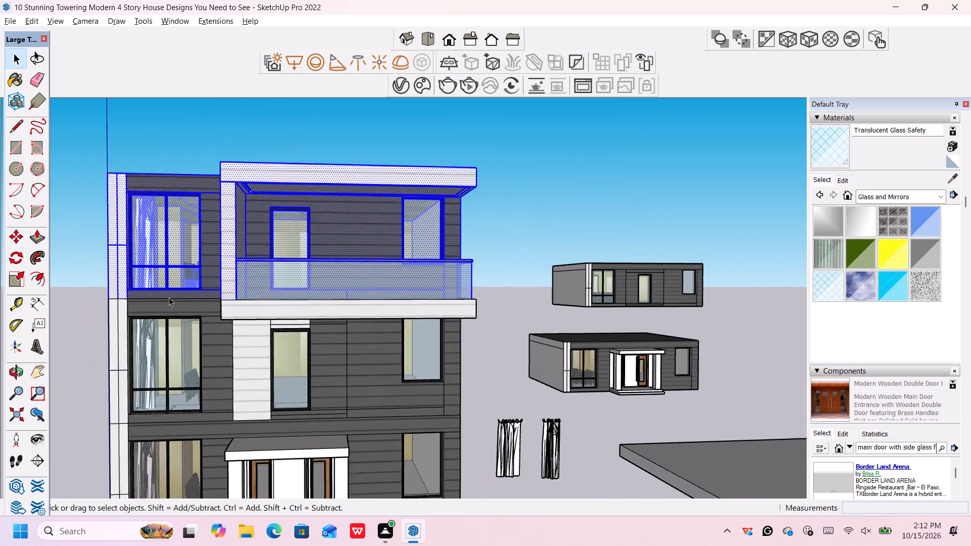
{"action": "scroll", "coordinate": [169, 297], "scroll_direction": "down", "scroll_amount": 3}
{"action": "scroll", "coordinate": [421, 290], "scroll_direction": "down", "scroll_amount": 2}
{"action": "middle_click_drag", "start_coordinate": [424, 280], "coordinate": [350, 278]}
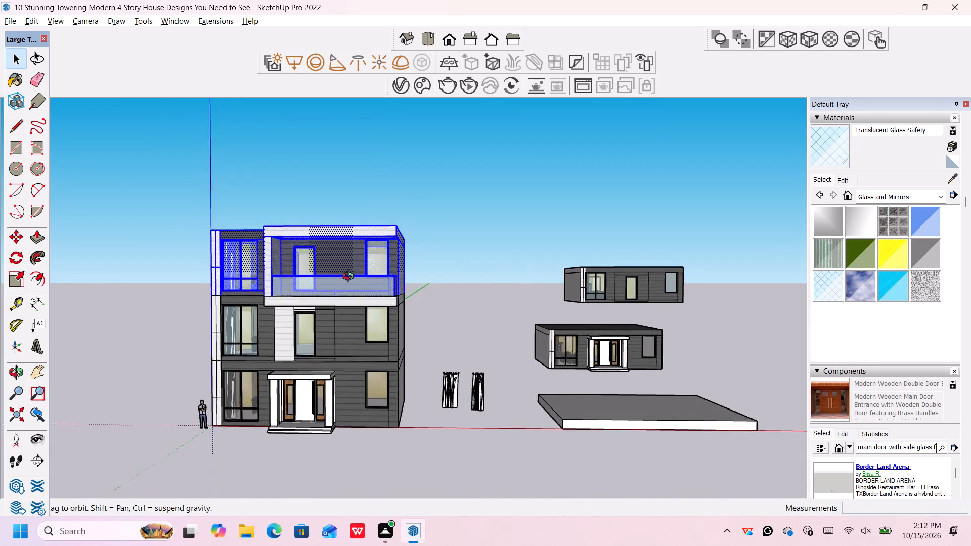
{"action": "middle_click_drag", "start_coordinate": [350, 278], "coordinate": [327, 301]}
{"action": "middle_click_drag", "start_coordinate": [352, 301], "coordinate": [417, 301]}
{"action": "middle_click", "coordinate": [457, 291]}
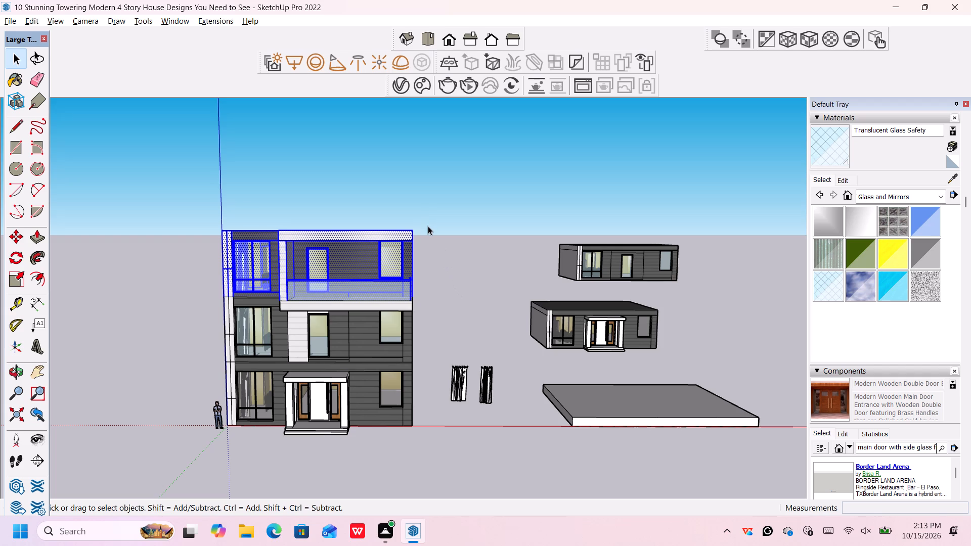
{"action": "scroll", "coordinate": [428, 226], "scroll_direction": "up", "scroll_amount": 2}
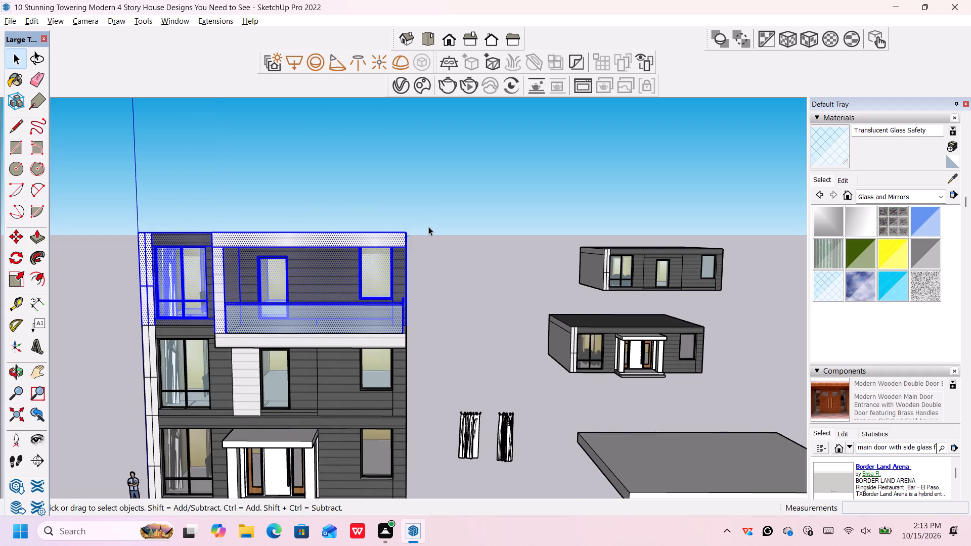
{"action": "right_click", "coordinate": [358, 283]}
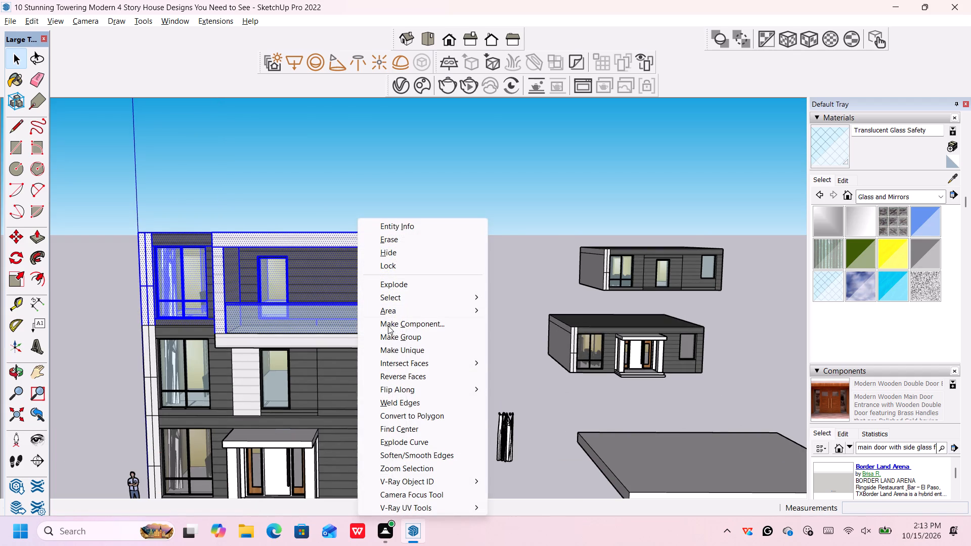
{"action": "left_click", "coordinate": [394, 336]}
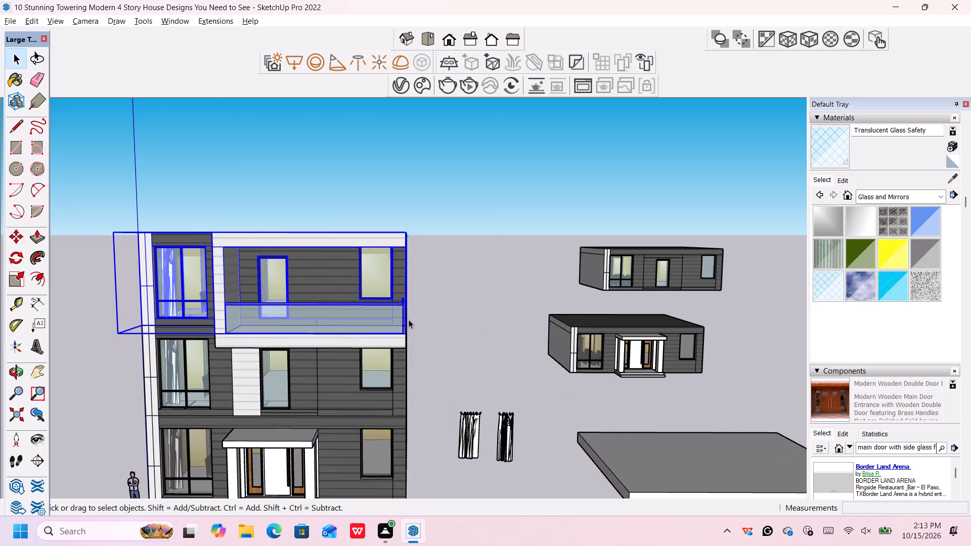
Copy the grouped balcony storey 14' straight up so it stacks on top of the main building as a fourth storey.
{"action": "scroll", "coordinate": [119, 323], "scroll_direction": "down", "scroll_amount": 1}
{"action": "scroll", "coordinate": [131, 322], "scroll_direction": "up", "scroll_amount": 8}
{"action": "scroll", "coordinate": [159, 329], "scroll_direction": "down", "scroll_amount": 4}
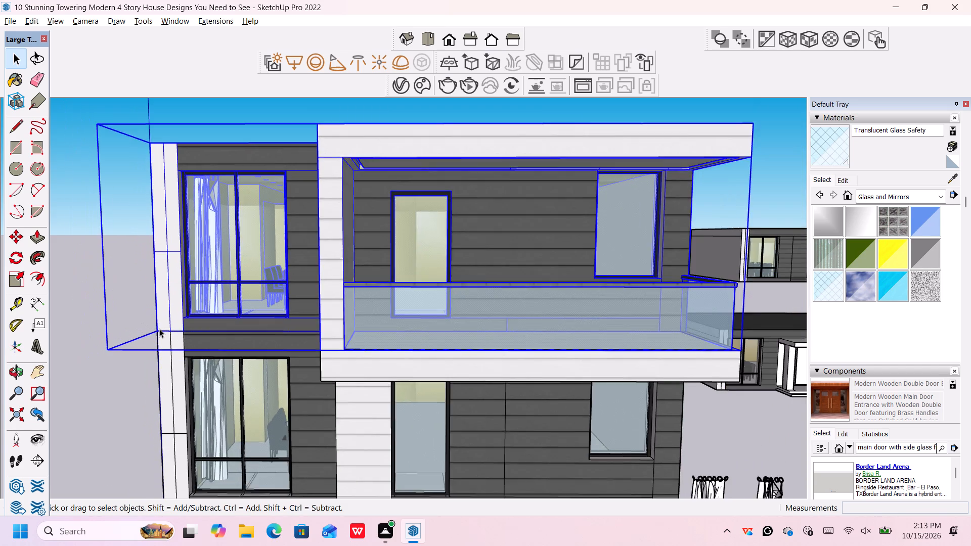
{"action": "scroll", "coordinate": [159, 329], "scroll_direction": "down", "scroll_amount": 1}
{"action": "key", "text": "m"}
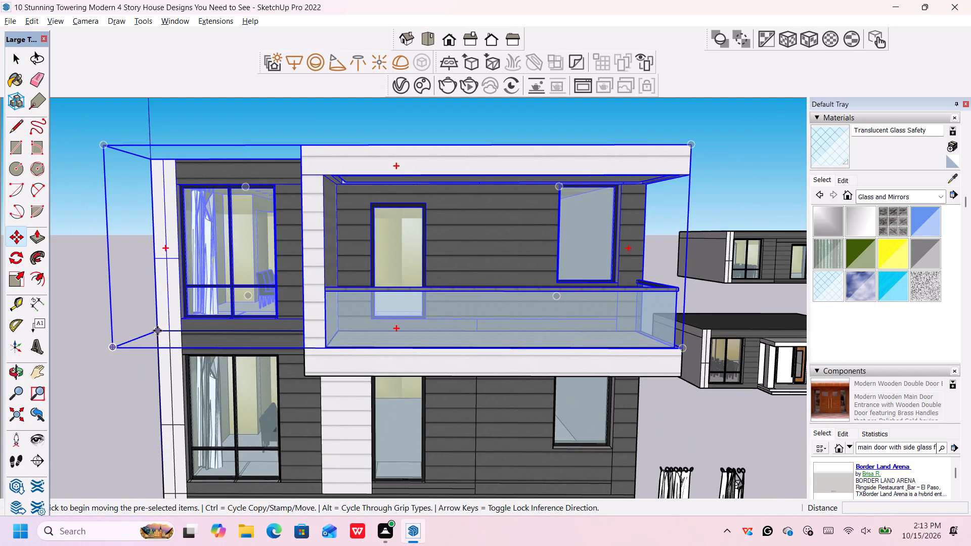
{"action": "left_click", "coordinate": [157, 331]}
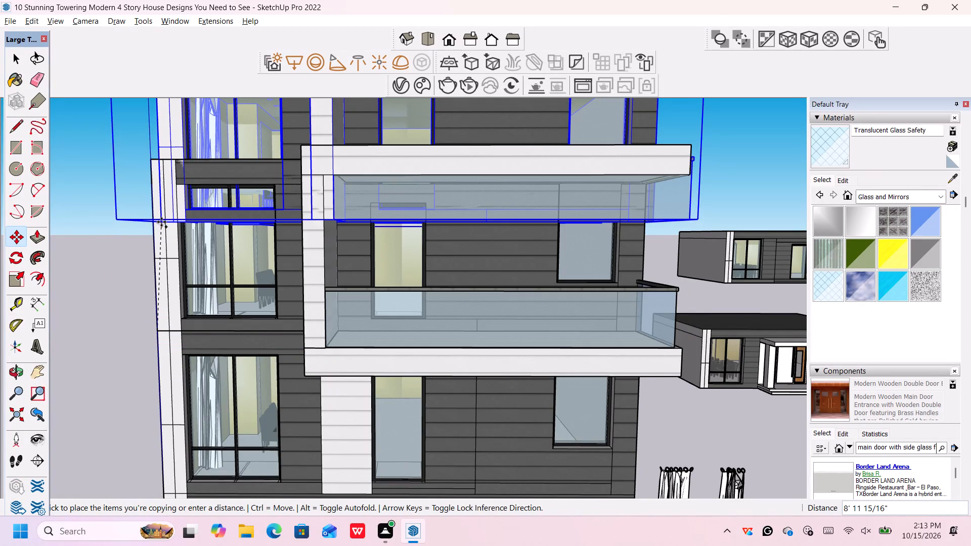
{"action": "left_click", "coordinate": [153, 160]}
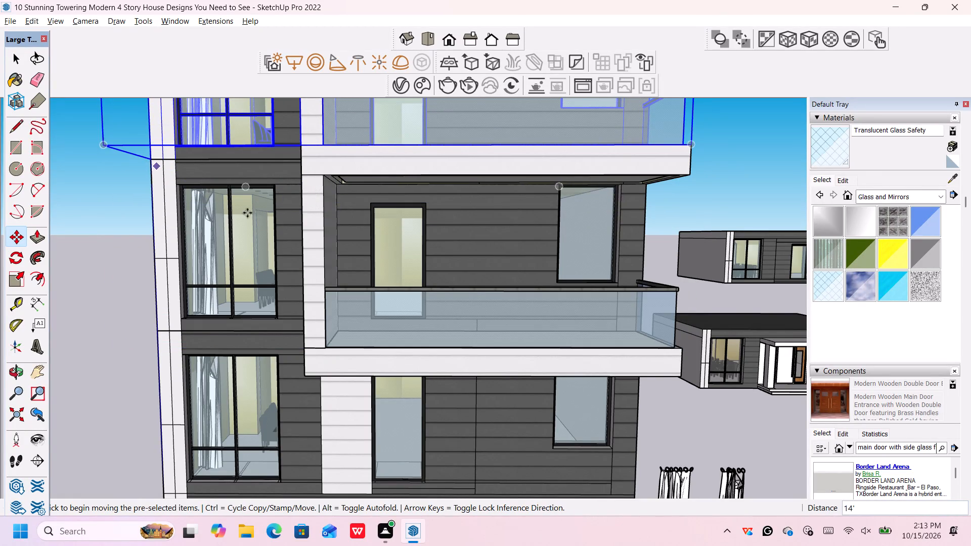
Explode the copied fourth-storey group and clear the selection.
{"action": "scroll", "coordinate": [281, 237], "scroll_direction": "down", "scroll_amount": 6}
{"action": "scroll", "coordinate": [422, 292], "scroll_direction": "down", "scroll_amount": 4}
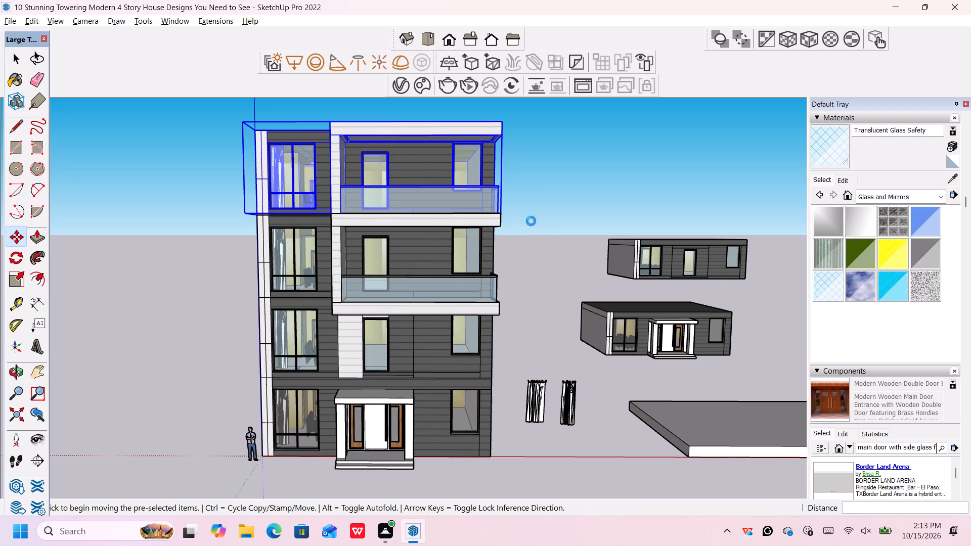
{"action": "middle_click_drag", "start_coordinate": [530, 224], "coordinate": [523, 233], "text": "shift"}
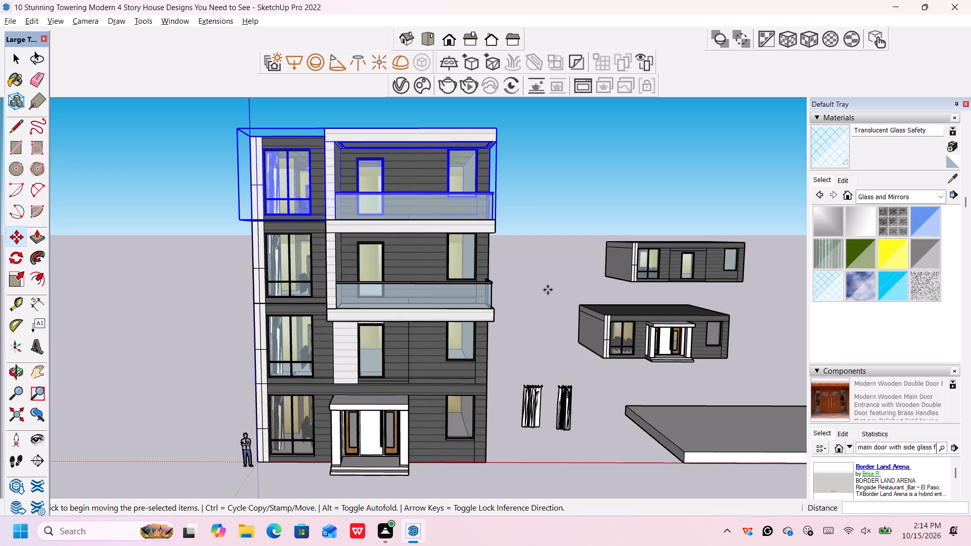
{"action": "middle_click_drag", "start_coordinate": [547, 291], "coordinate": [554, 344], "text": "shift"}
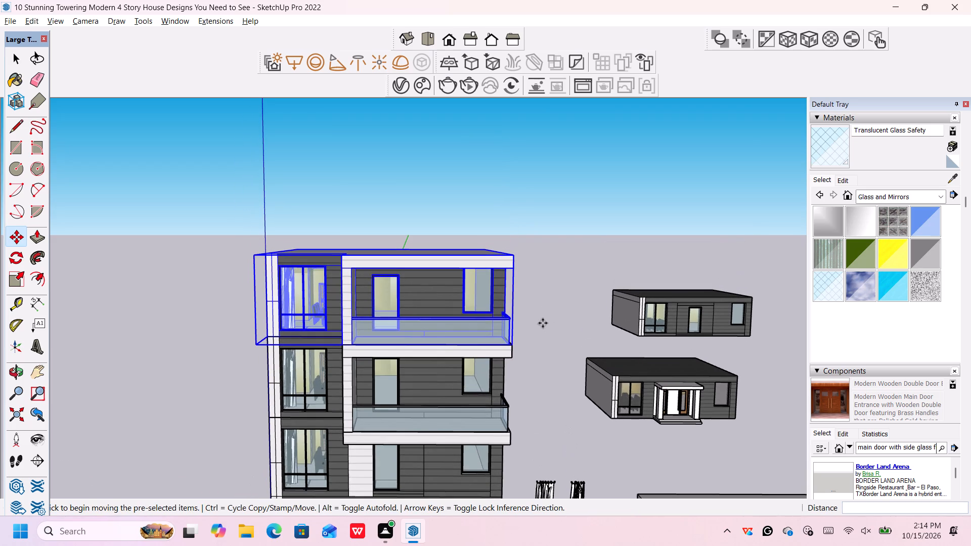
{"action": "key", "text": "space"}
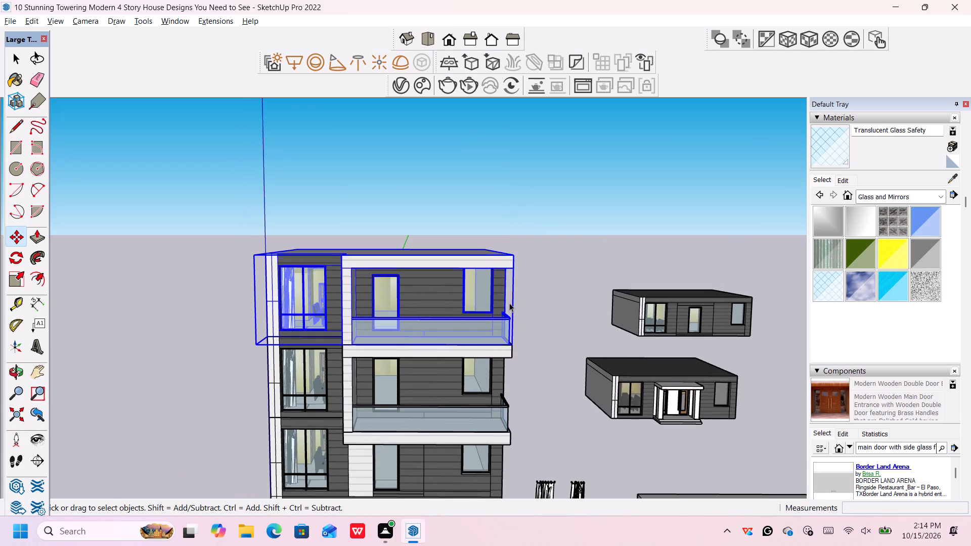
{"action": "left_click", "coordinate": [509, 303]}
{"action": "right_click", "coordinate": [509, 303]}
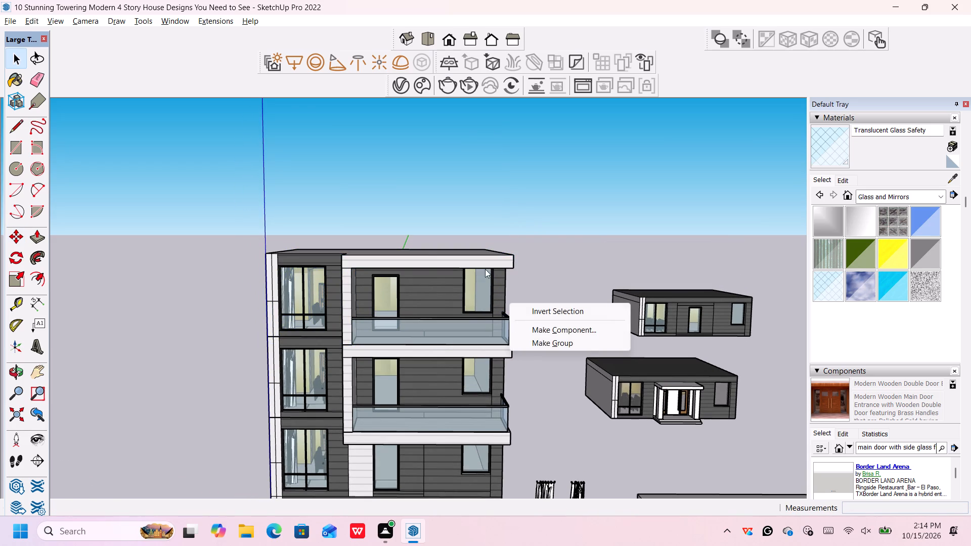
{"action": "left_click", "coordinate": [485, 268]}
{"action": "right_click", "coordinate": [485, 259]}
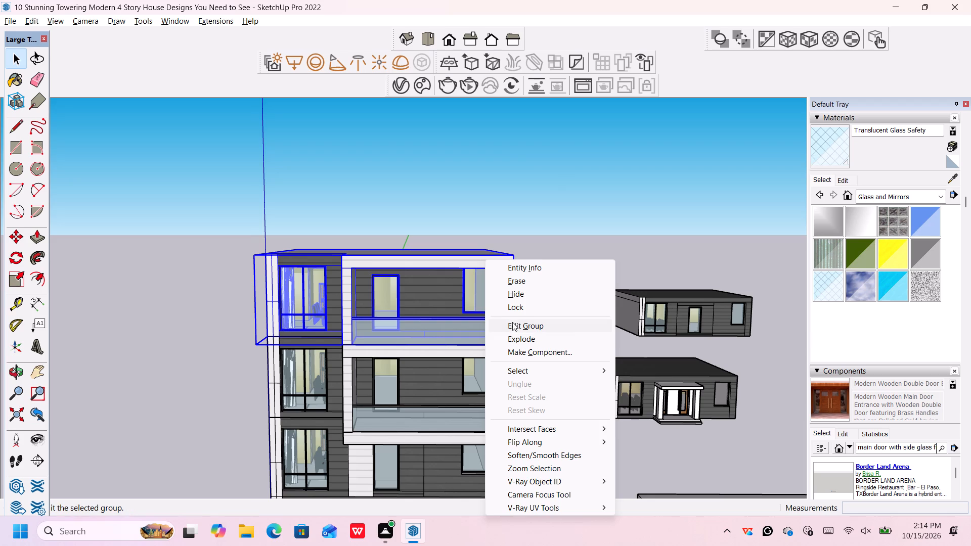
{"action": "left_click", "coordinate": [517, 340]}
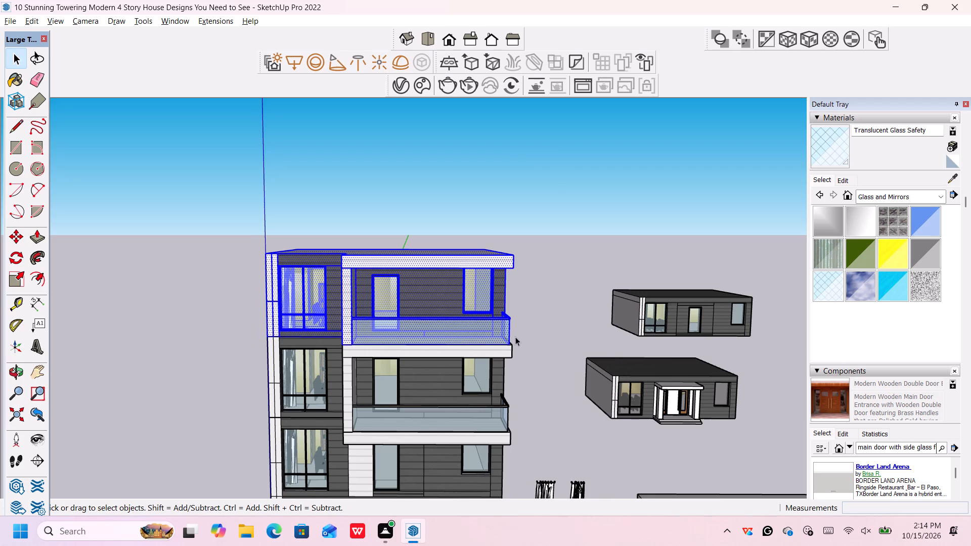
{"action": "left_click", "coordinate": [522, 325]}
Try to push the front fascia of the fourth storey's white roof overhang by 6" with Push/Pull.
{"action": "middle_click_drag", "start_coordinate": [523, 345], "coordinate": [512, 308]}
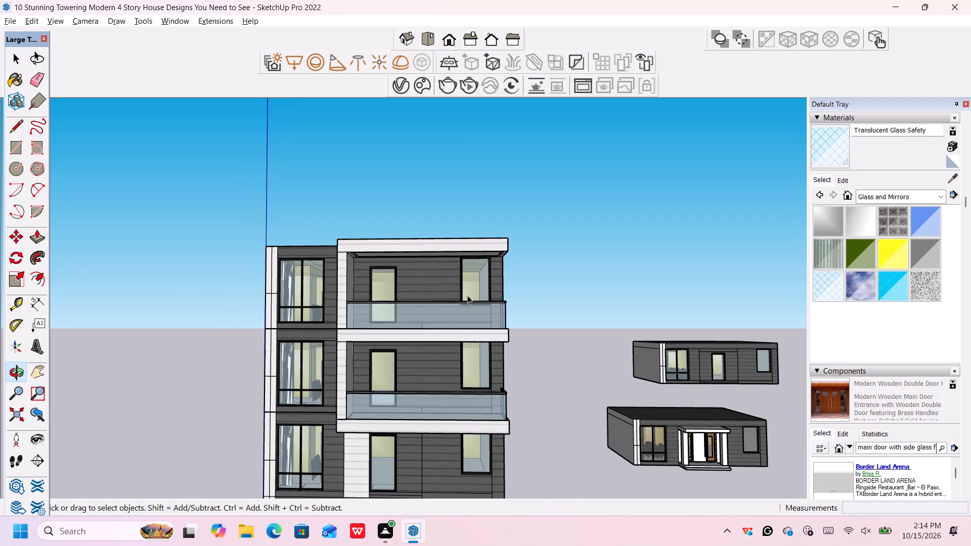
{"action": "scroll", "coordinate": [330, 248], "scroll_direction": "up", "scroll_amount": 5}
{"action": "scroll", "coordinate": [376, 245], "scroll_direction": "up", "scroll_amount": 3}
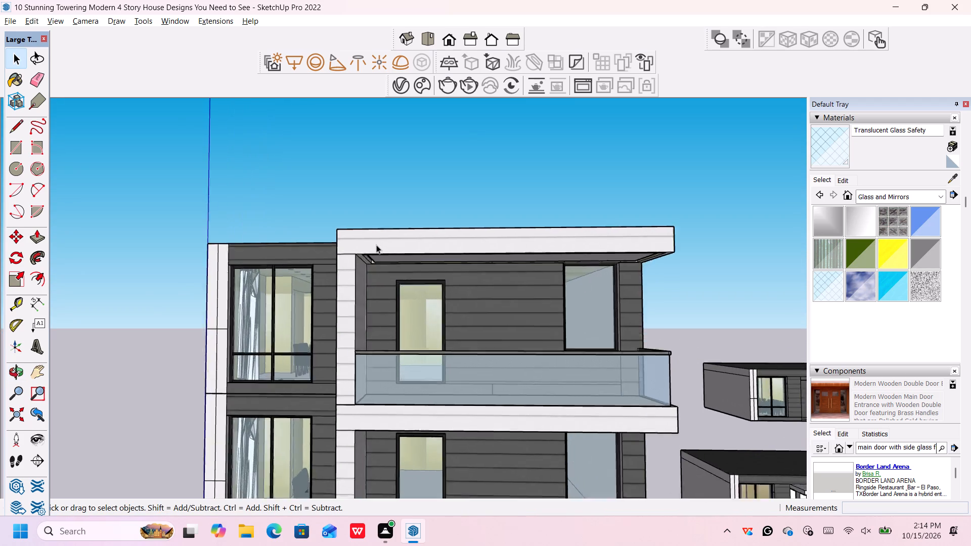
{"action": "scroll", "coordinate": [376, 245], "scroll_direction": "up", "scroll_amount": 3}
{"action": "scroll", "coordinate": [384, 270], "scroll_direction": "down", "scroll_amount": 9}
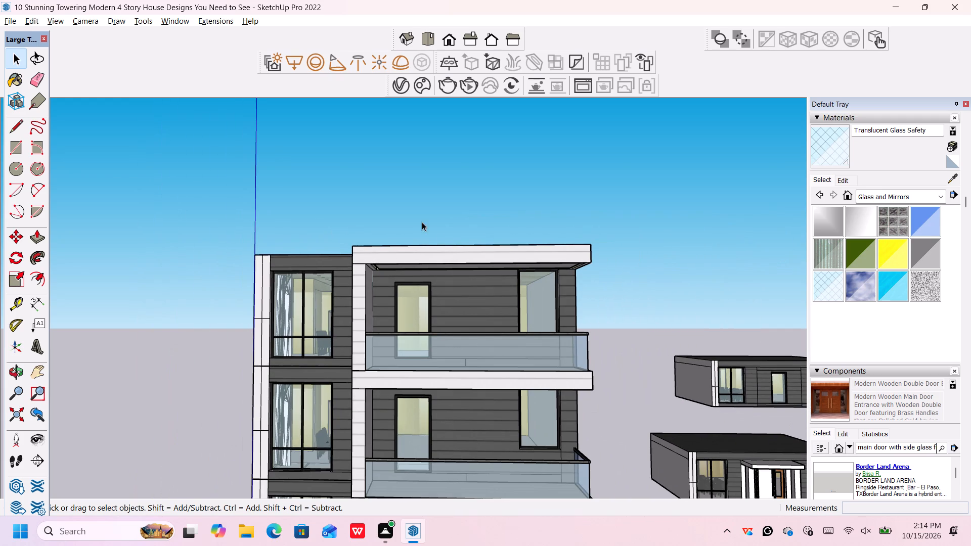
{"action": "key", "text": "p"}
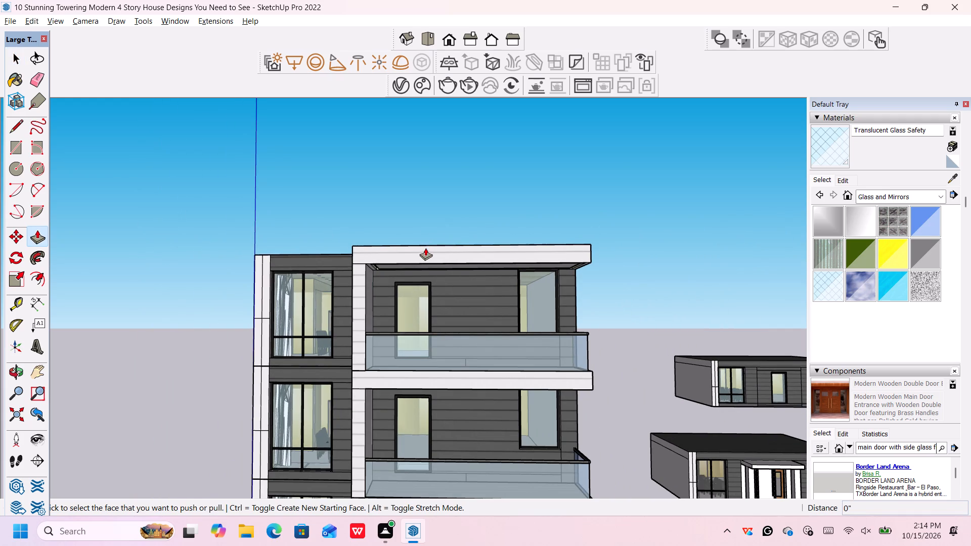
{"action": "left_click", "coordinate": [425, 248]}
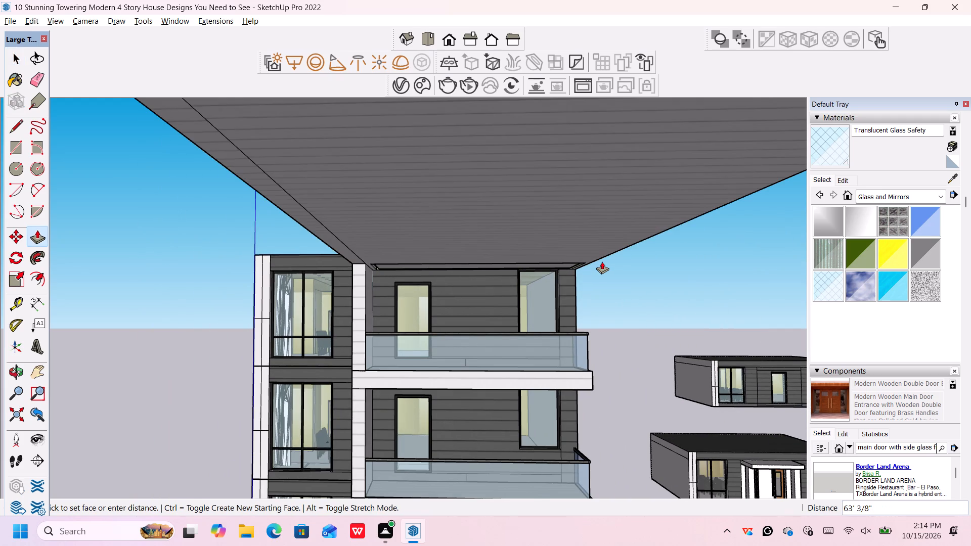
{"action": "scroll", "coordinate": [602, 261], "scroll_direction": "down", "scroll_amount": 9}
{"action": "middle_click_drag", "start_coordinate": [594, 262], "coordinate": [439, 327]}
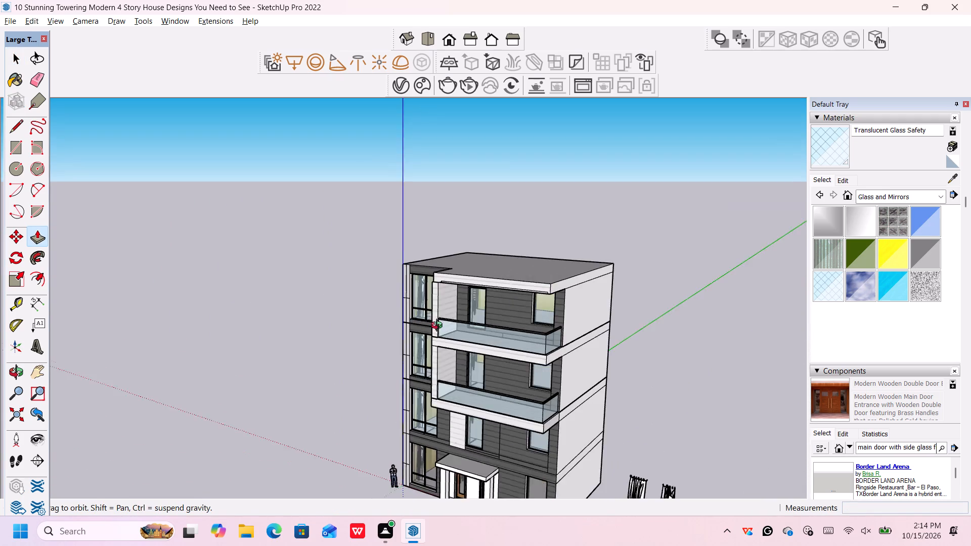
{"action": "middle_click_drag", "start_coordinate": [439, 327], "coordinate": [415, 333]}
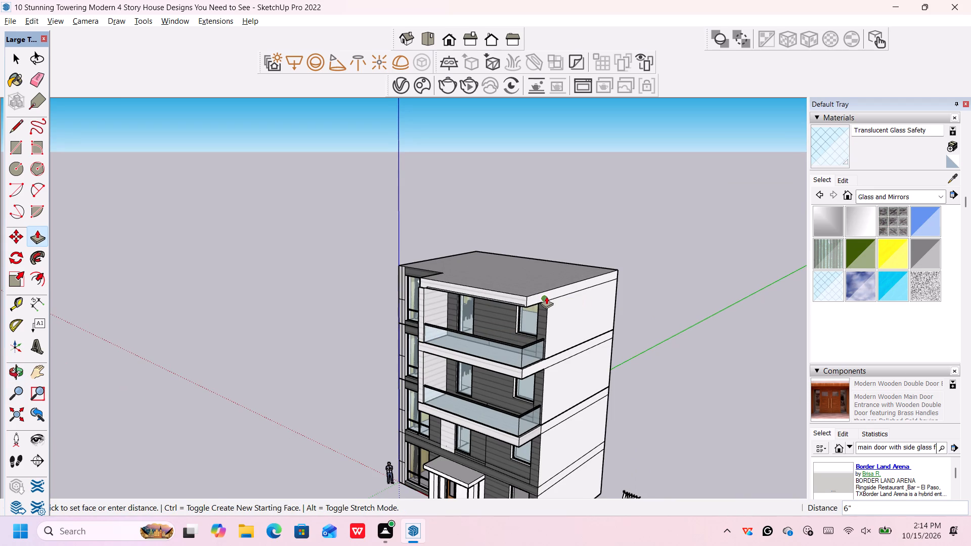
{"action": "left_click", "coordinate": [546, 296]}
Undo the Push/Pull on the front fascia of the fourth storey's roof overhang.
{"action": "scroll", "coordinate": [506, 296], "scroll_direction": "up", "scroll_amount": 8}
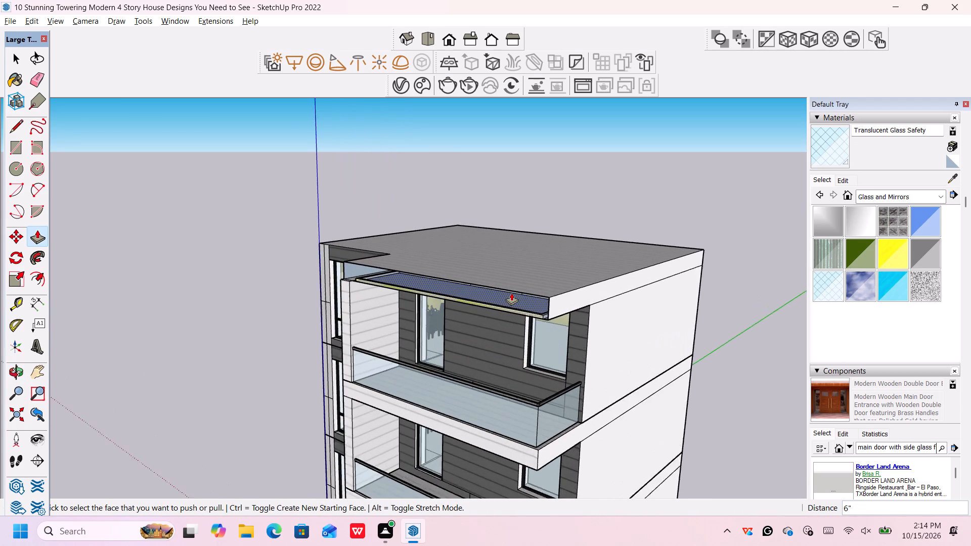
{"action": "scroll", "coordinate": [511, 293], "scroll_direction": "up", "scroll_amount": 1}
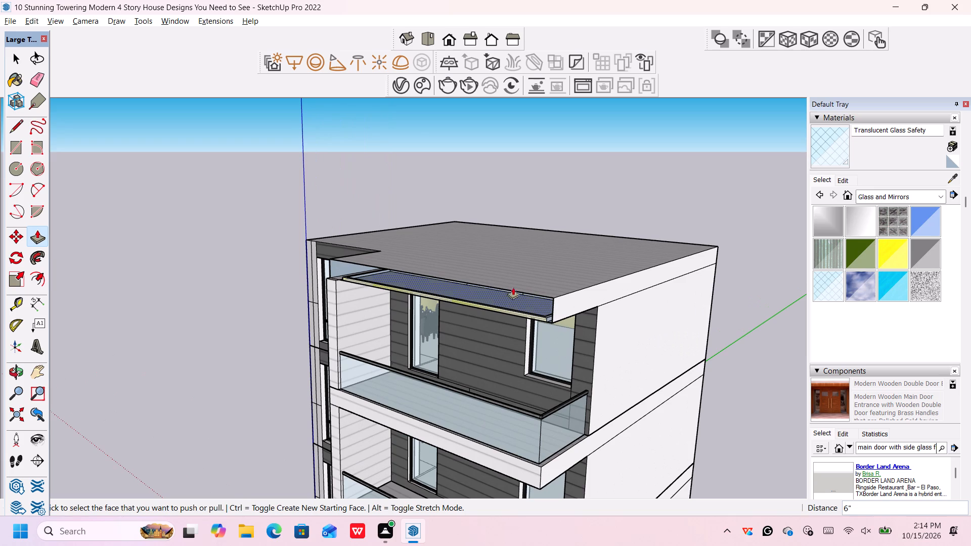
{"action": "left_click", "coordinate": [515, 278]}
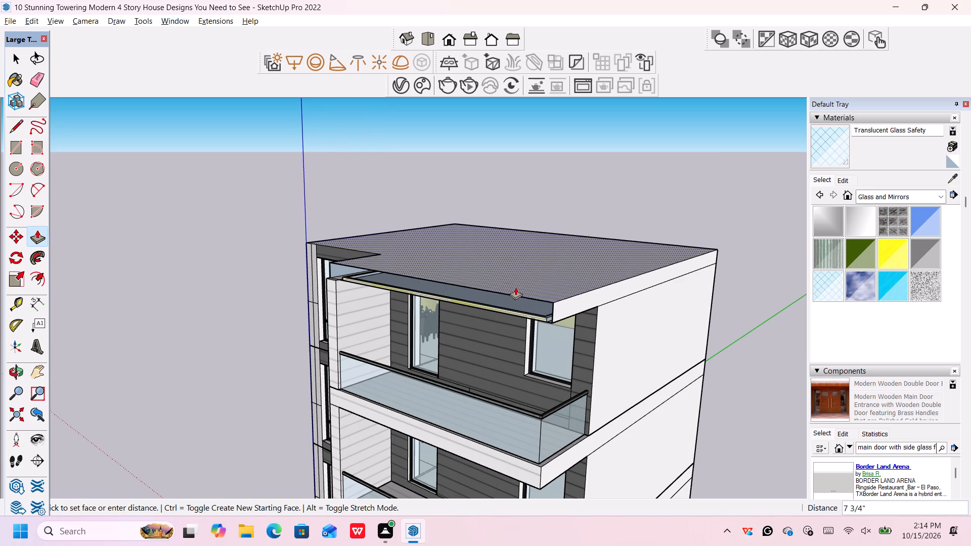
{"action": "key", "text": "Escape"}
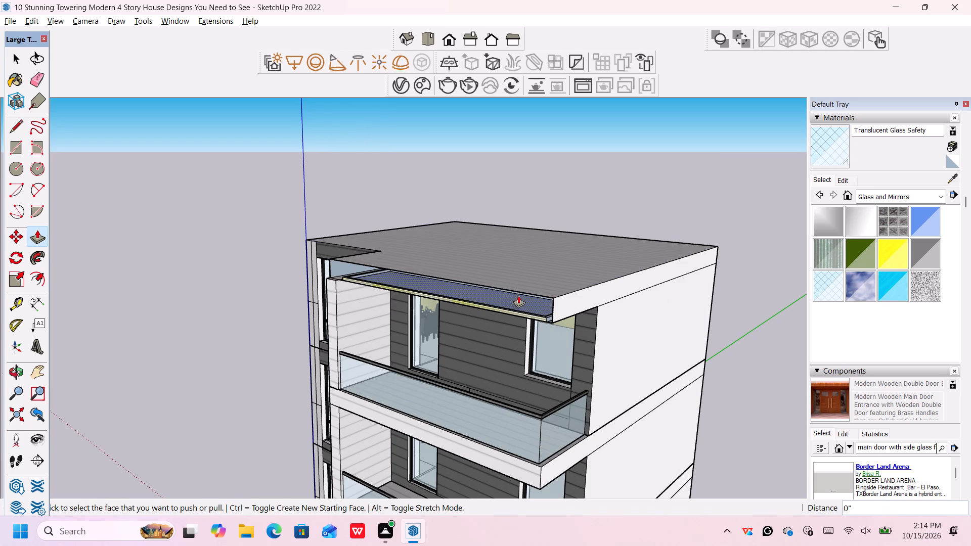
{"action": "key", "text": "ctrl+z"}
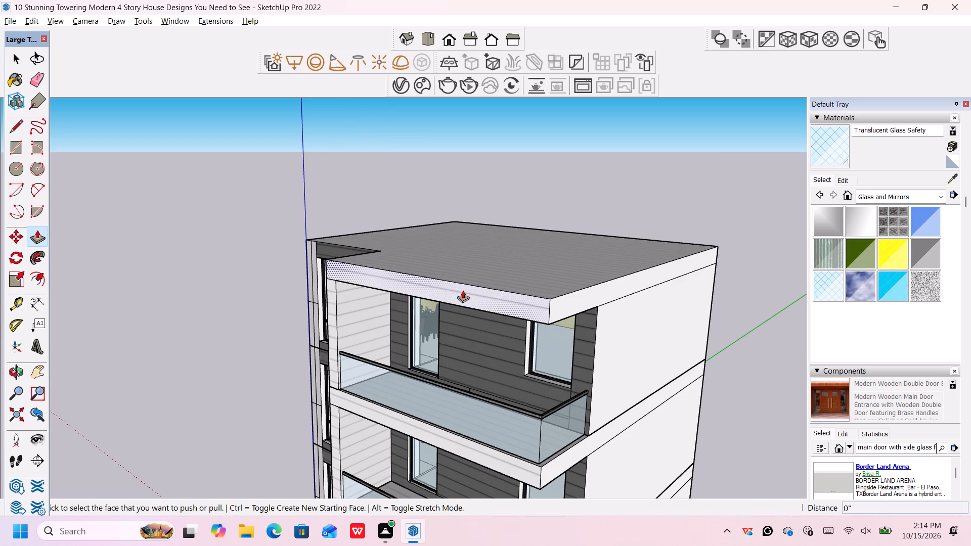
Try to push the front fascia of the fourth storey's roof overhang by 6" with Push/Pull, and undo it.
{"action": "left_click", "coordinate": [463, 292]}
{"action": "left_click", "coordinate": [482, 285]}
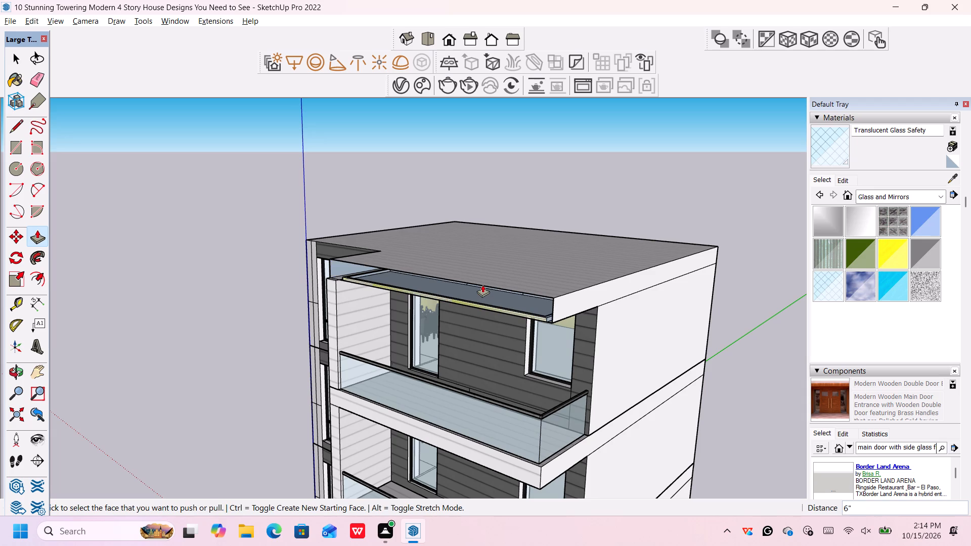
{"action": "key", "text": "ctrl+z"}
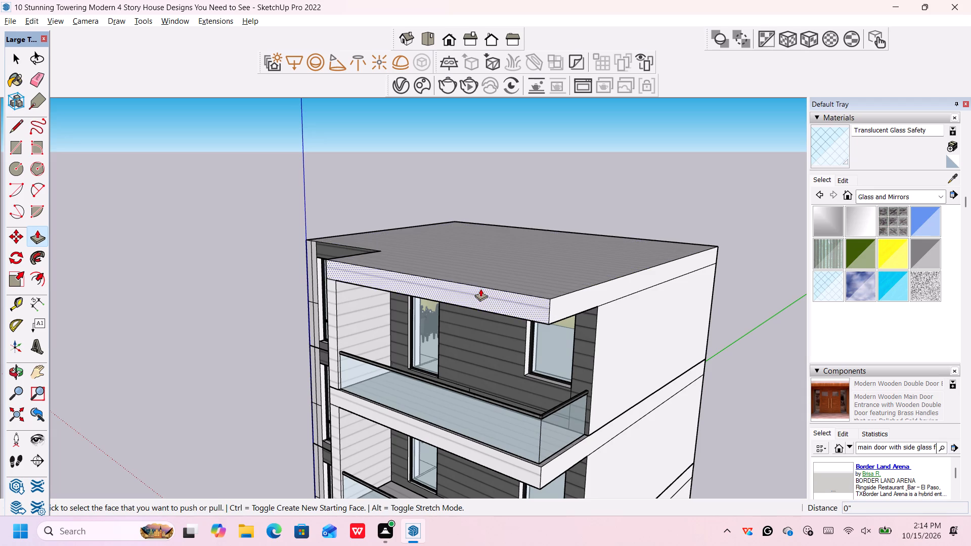
Push the front fascia of the roof overhang inward about 1' 11 7/8" as a new face, splitting off a strip along the roof's front edge.
{"action": "left_click", "coordinate": [480, 289]}
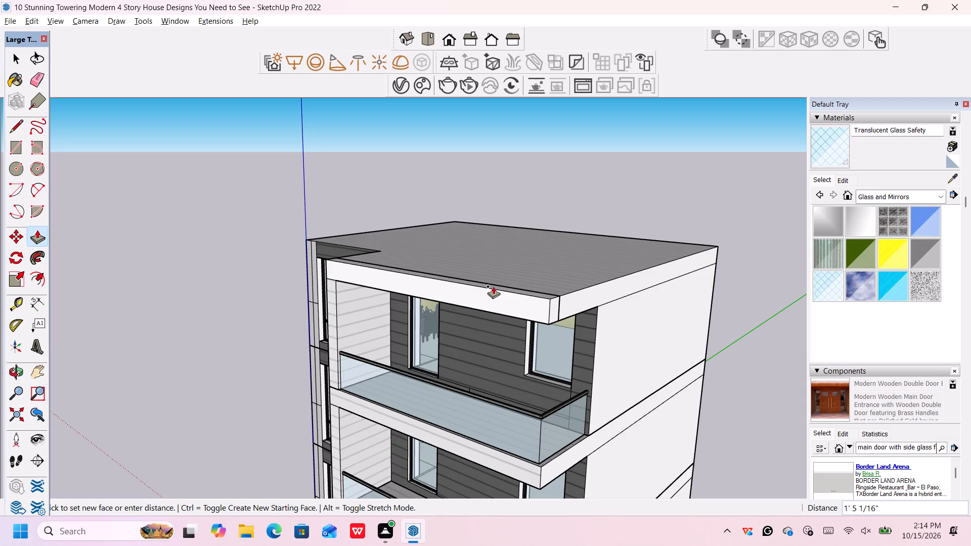
{"action": "left_click", "coordinate": [495, 286]}
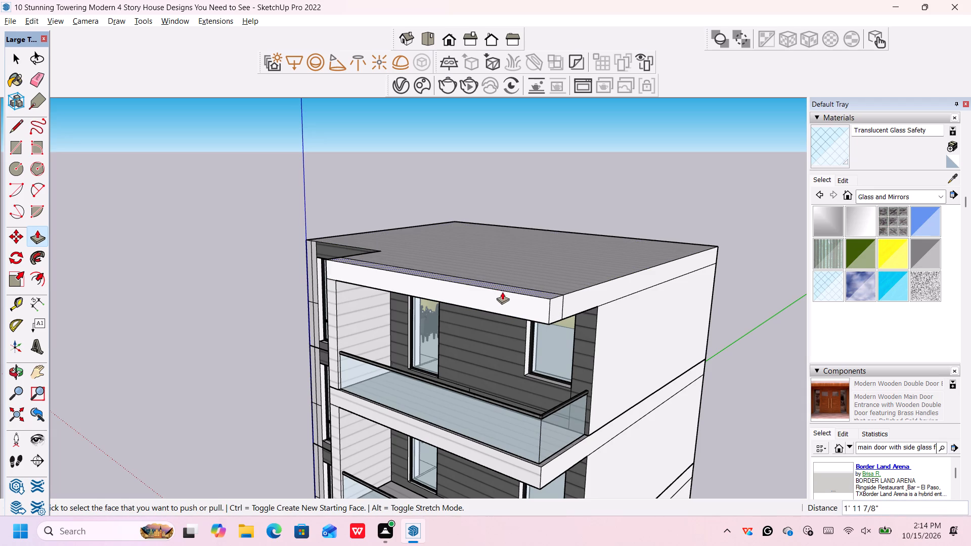
{"action": "left_click", "coordinate": [503, 296]}
{"action": "left_click", "coordinate": [529, 288]}
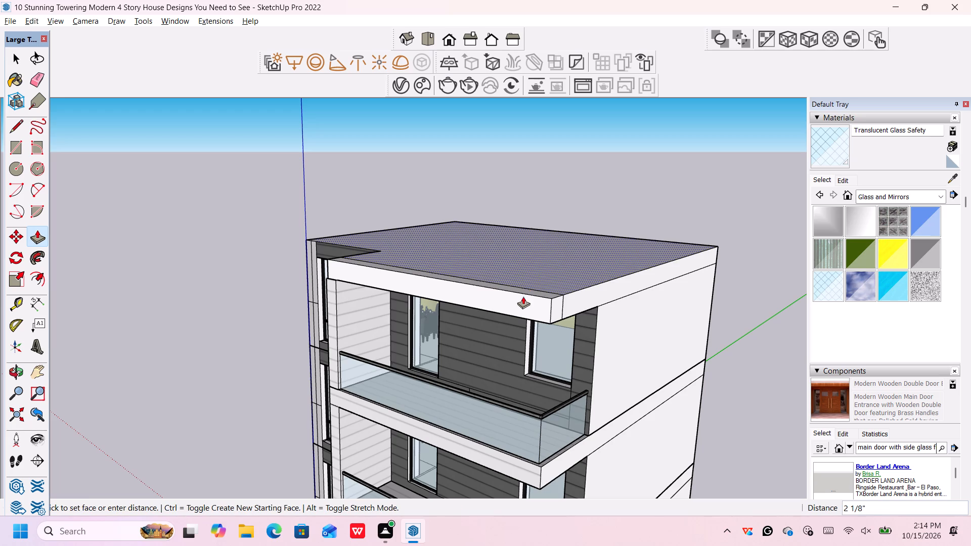
{"action": "key", "text": "Escape"}
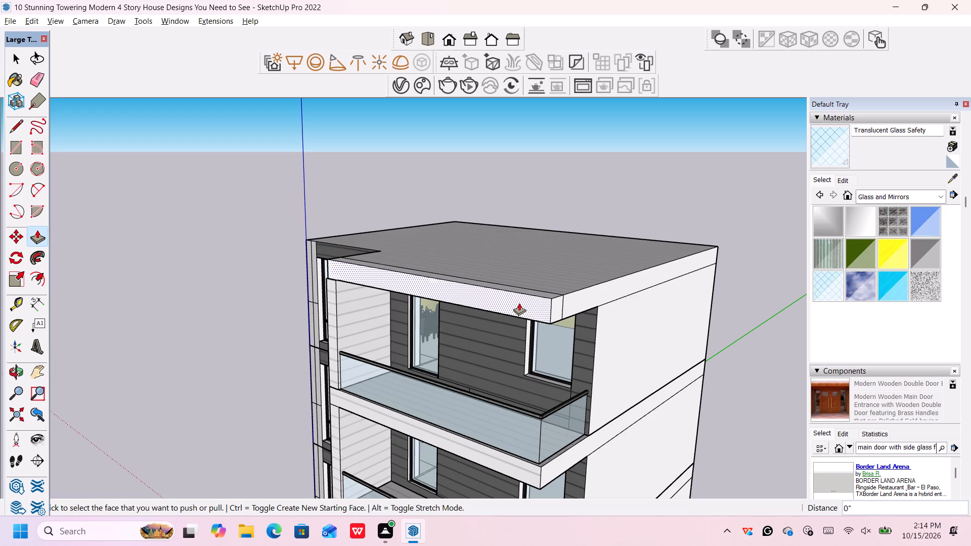
Recess the front fascia's face on the roof overhang with short Push/Pull moves of about 1 15/16" and 1 7/16".
{"action": "scroll", "coordinate": [519, 303], "scroll_direction": "up", "scroll_amount": 1}
{"action": "left_click", "coordinate": [519, 303]}
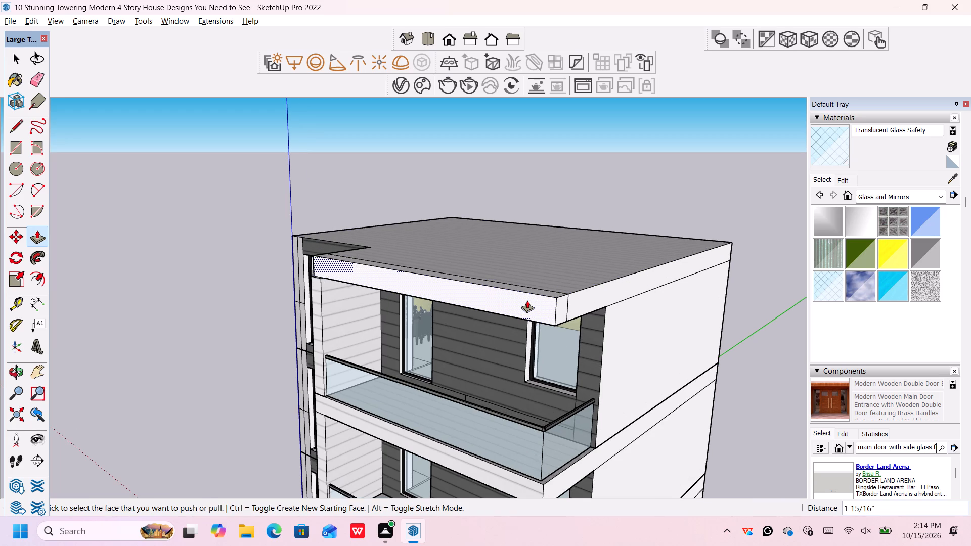
{"action": "left_click", "coordinate": [542, 295]}
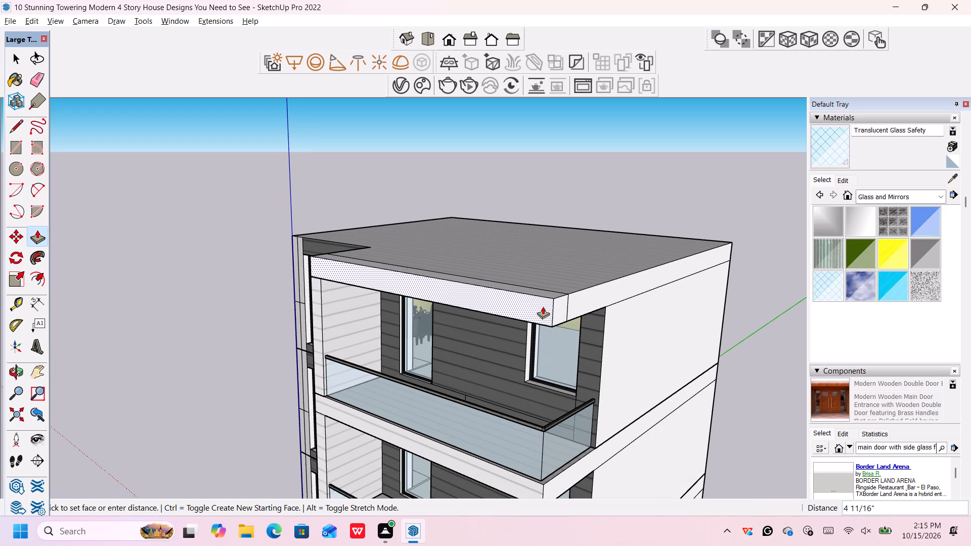
{"action": "left_click", "coordinate": [570, 300]}
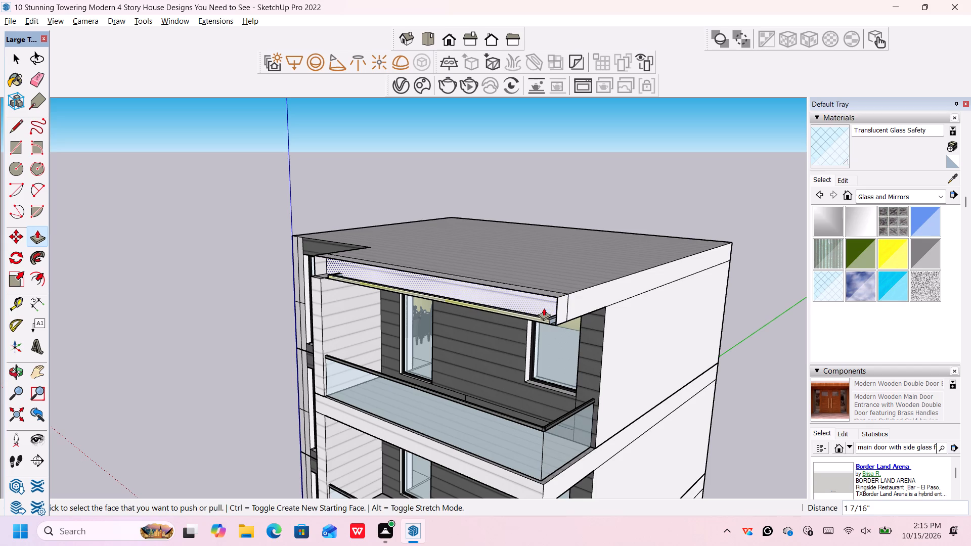
Draw a 26' 6" line across the roof from the inner corner of the front recess to the side edge.
{"action": "scroll", "coordinate": [554, 302], "scroll_direction": "down", "scroll_amount": 3}
{"action": "scroll", "coordinate": [554, 302], "scroll_direction": "up", "scroll_amount": 3}
{"action": "scroll", "coordinate": [554, 302], "scroll_direction": "down", "scroll_amount": 1}
{"action": "middle_click_drag", "start_coordinate": [554, 302], "coordinate": [567, 312]}
{"action": "middle_click", "coordinate": [567, 312]}
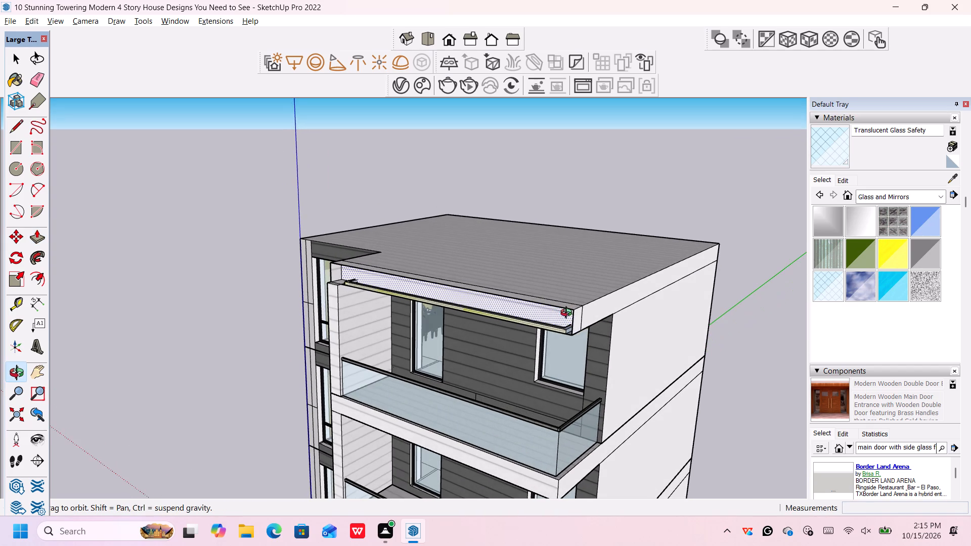
{"action": "middle_click", "coordinate": [568, 314]}
{"action": "key", "text": "space"}
{"action": "scroll", "coordinate": [491, 278], "scroll_direction": "down", "scroll_amount": 2}
{"action": "scroll", "coordinate": [491, 278], "scroll_direction": "up", "scroll_amount": 1}
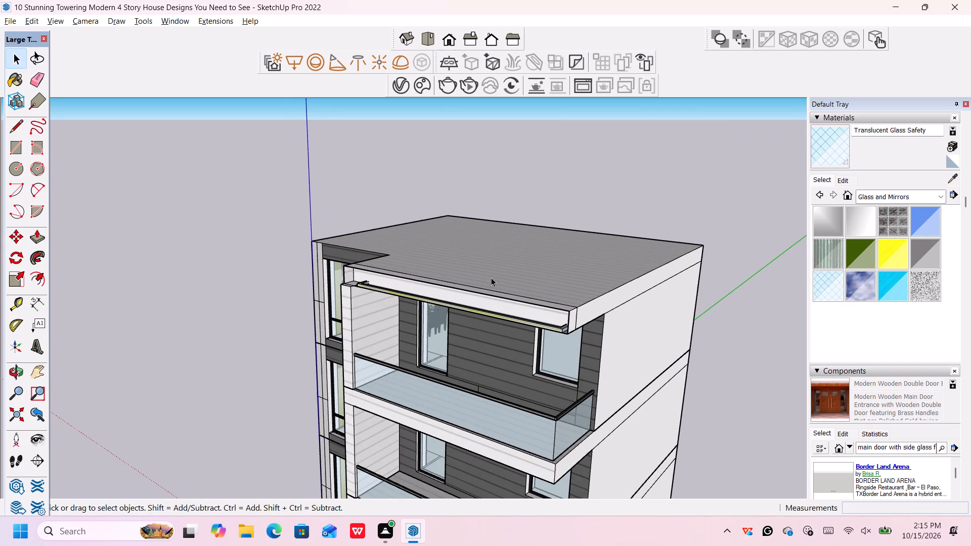
{"action": "key", "text": "l"}
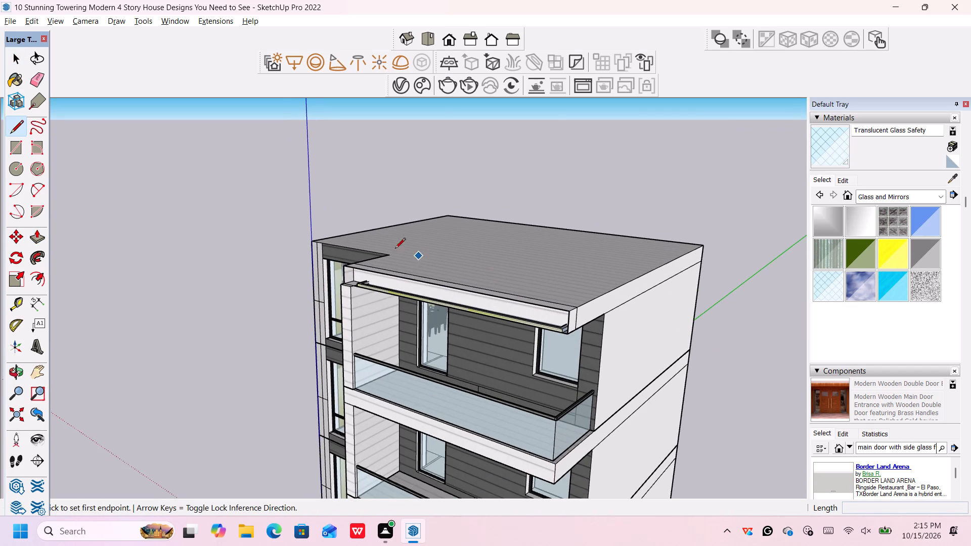
{"action": "left_click", "coordinate": [388, 255]}
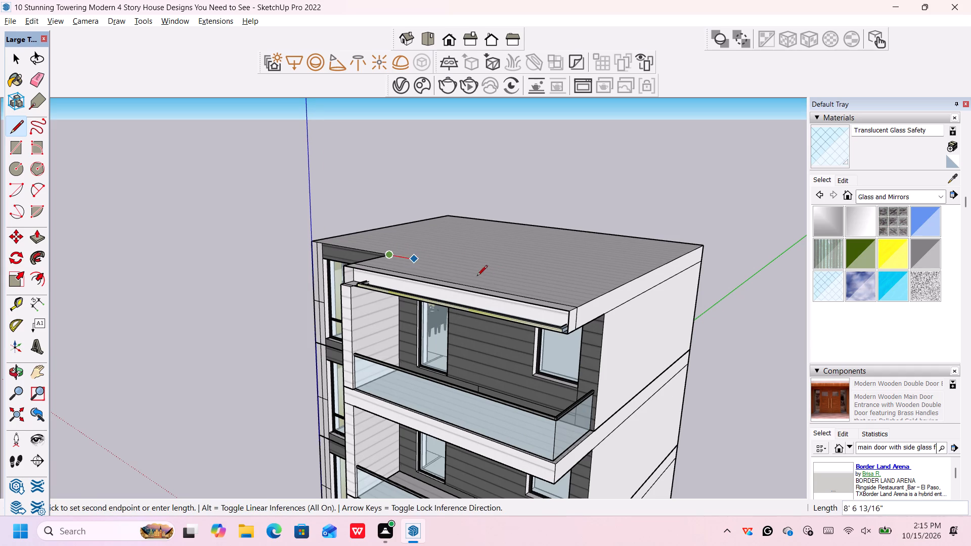
{"action": "left_click", "coordinate": [605, 294]}
{"action": "key", "text": "space"}
{"action": "scroll", "coordinate": [542, 281], "scroll_direction": "down", "scroll_amount": 5}
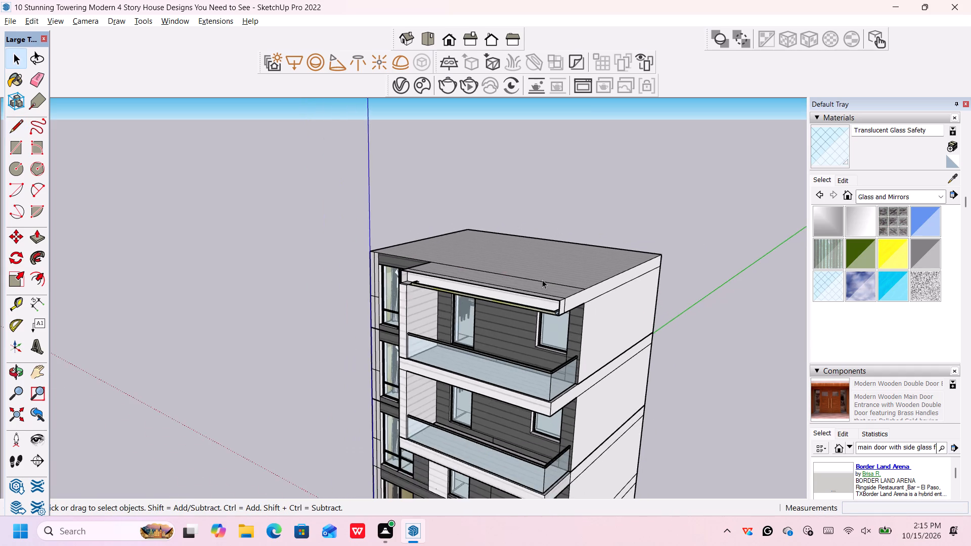
Push the roof area in front of the new line down, about 6 7/8" first and another 1' 1 1/8".
{"action": "middle_click_drag", "start_coordinate": [540, 282], "coordinate": [555, 335]}
{"action": "key", "text": "p"}
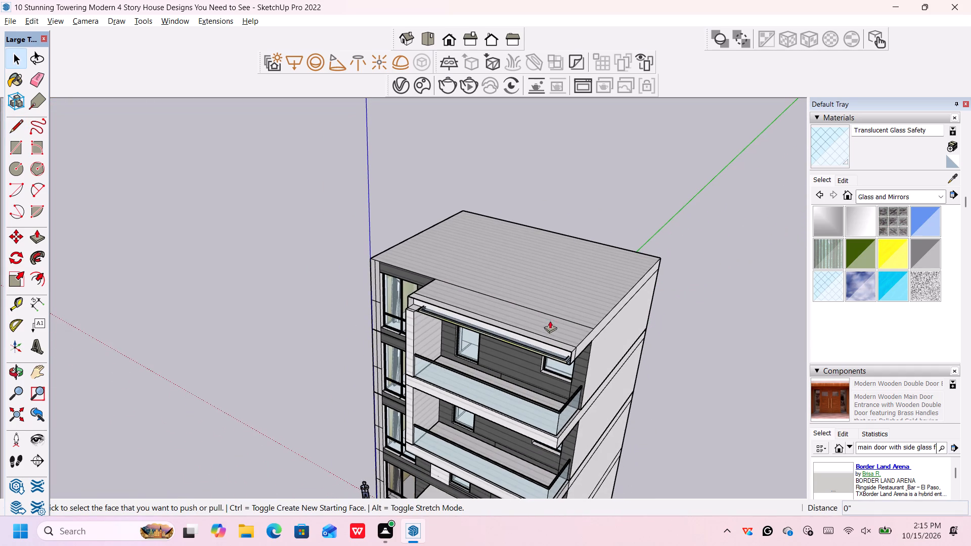
{"action": "left_click", "coordinate": [542, 321]}
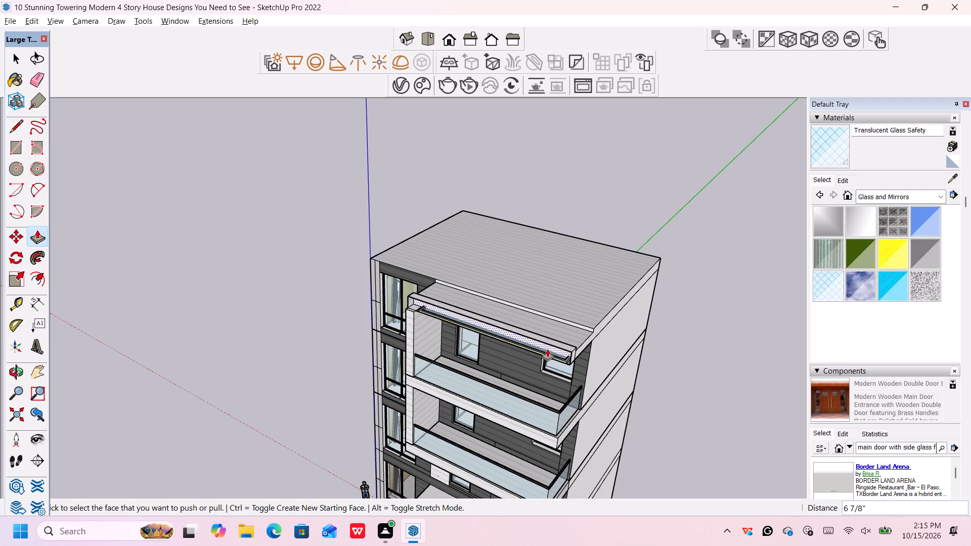
{"action": "left_click", "coordinate": [581, 348]}
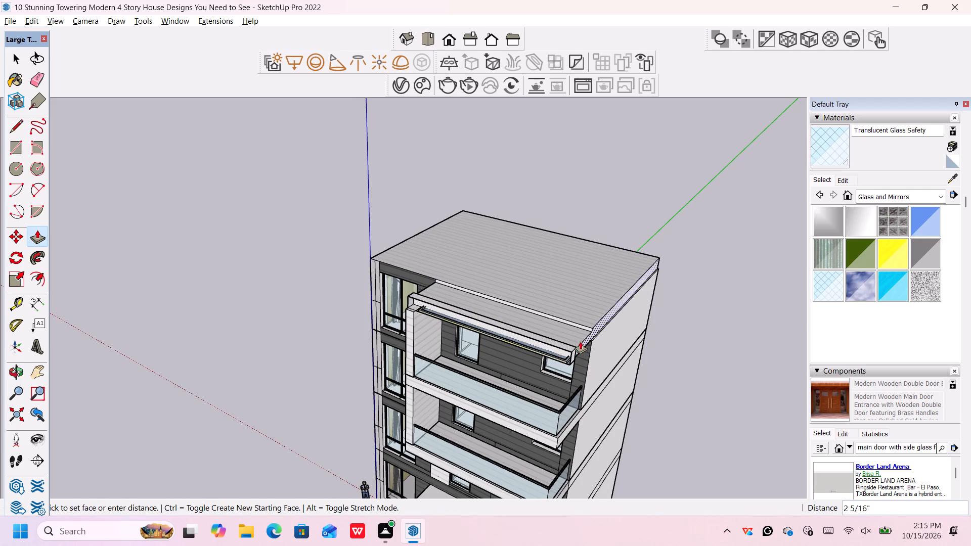
{"action": "key", "text": "Escape"}
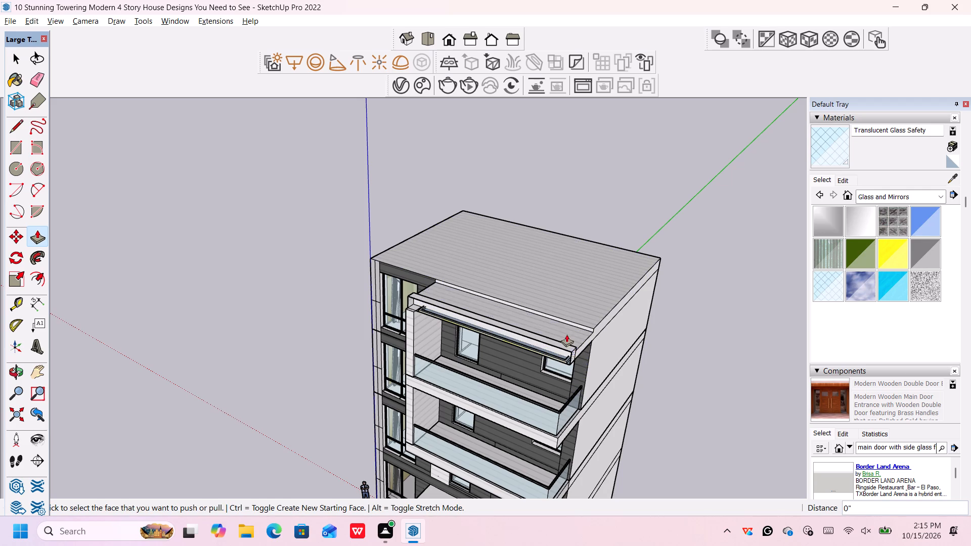
{"action": "left_click", "coordinate": [564, 331]}
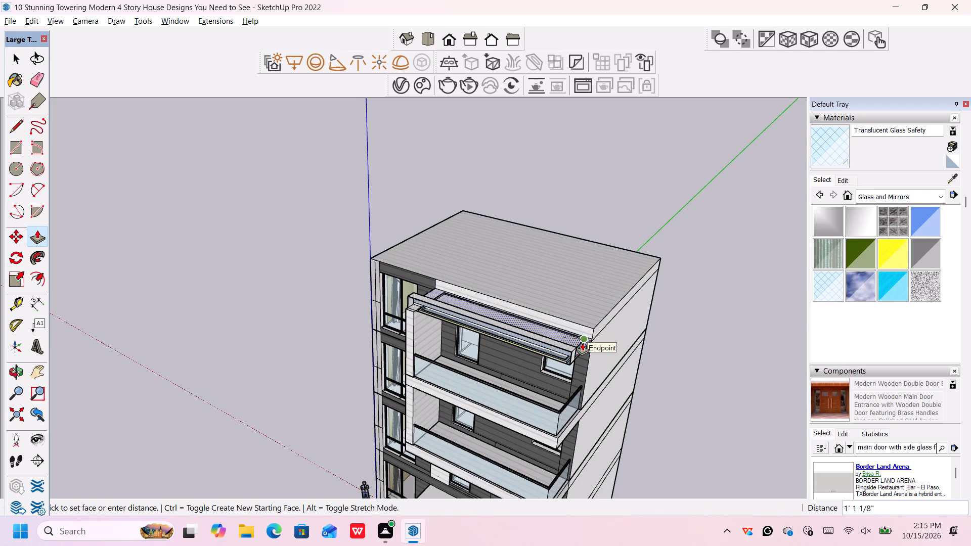
{"action": "left_click", "coordinate": [582, 343]}
Push the raised strip along the overhang's front edge down 1' 8", level with the lowered overhang.
{"action": "scroll", "coordinate": [531, 335], "scroll_direction": "up", "scroll_amount": 9}
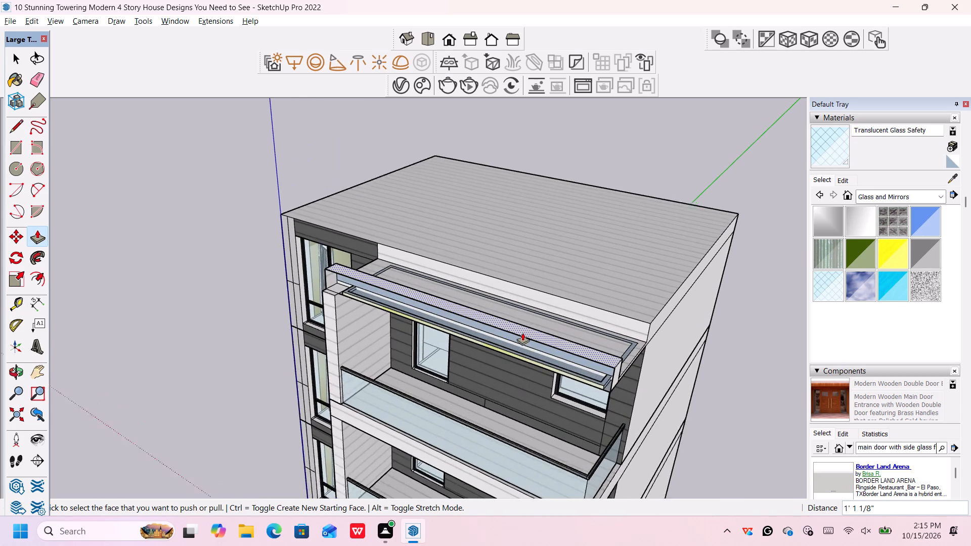
{"action": "left_click", "coordinate": [522, 333]}
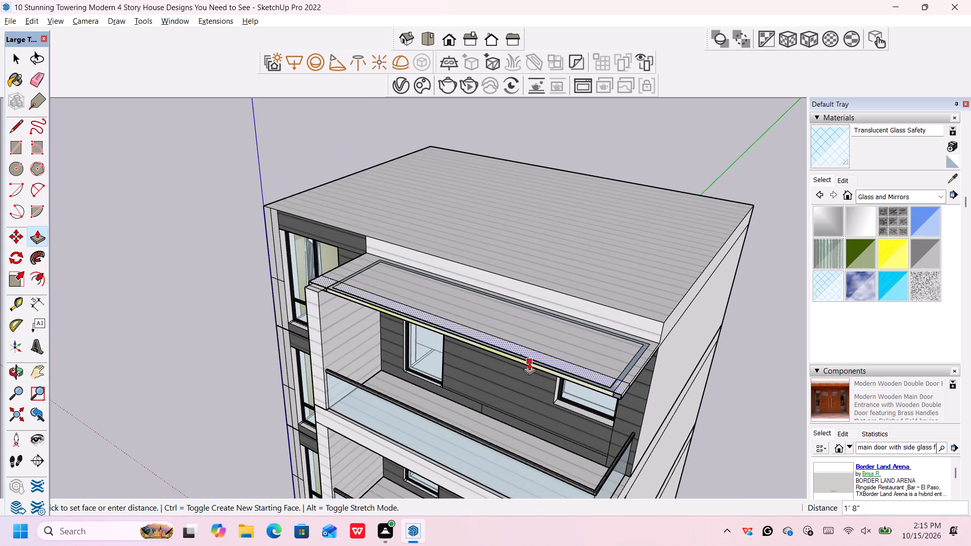
{"action": "left_click", "coordinate": [529, 362]}
Push the large inner panel of the lowered overhang down 4" with Push/Pull.
{"action": "scroll", "coordinate": [529, 361], "scroll_direction": "down", "scroll_amount": 1}
{"action": "scroll", "coordinate": [623, 369], "scroll_direction": "up", "scroll_amount": 1}
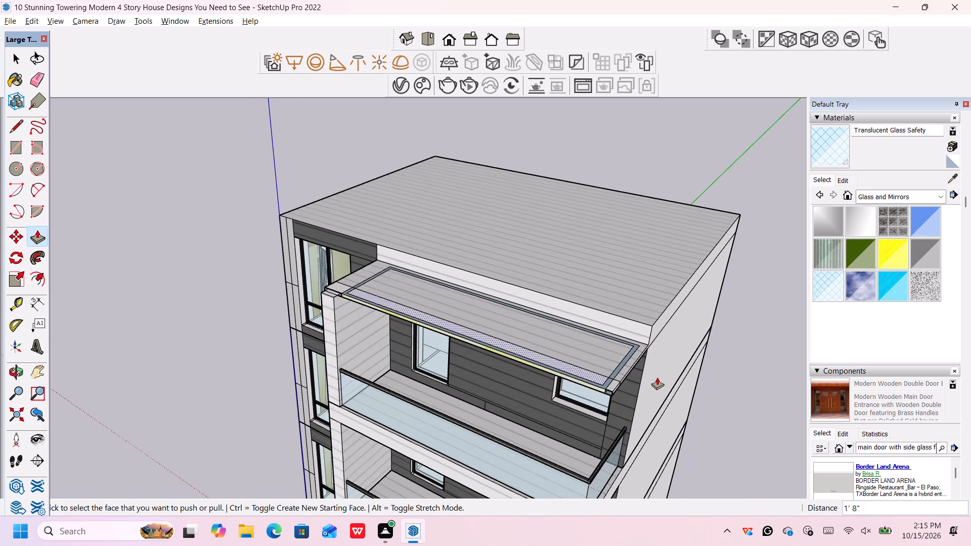
{"action": "scroll", "coordinate": [657, 377], "scroll_direction": "up", "scroll_amount": 3}
{"action": "left_click", "coordinate": [589, 340]}
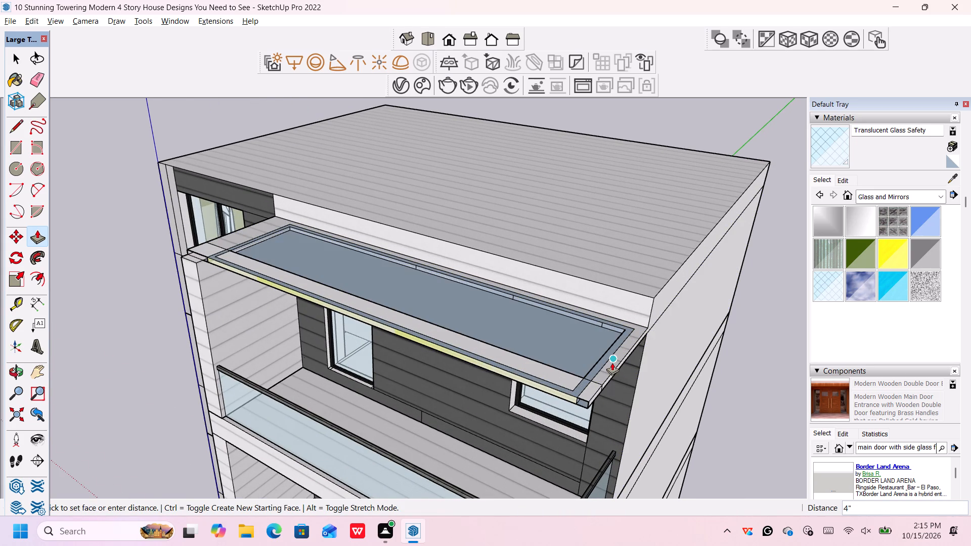
{"action": "left_click", "coordinate": [612, 362]}
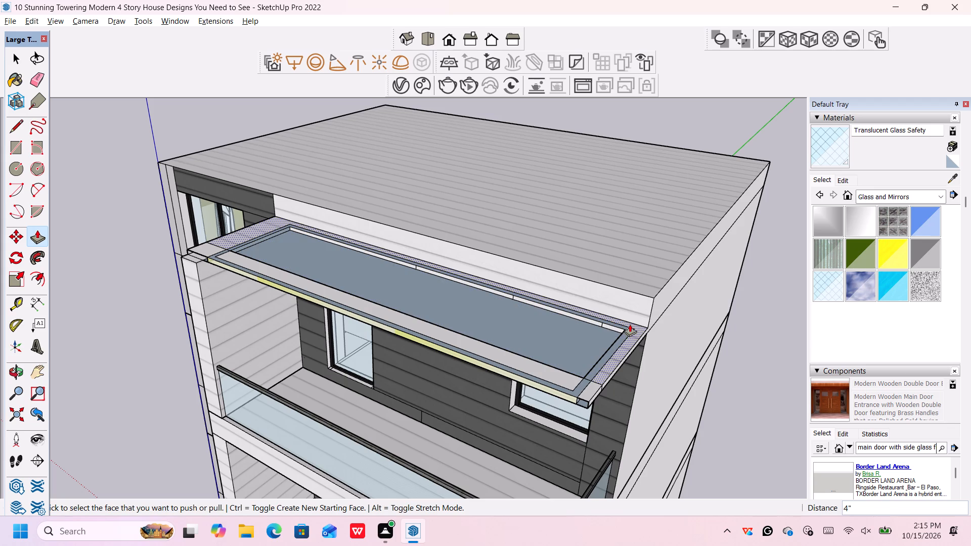
Push the outer rim face around the overhang's sunken panel by about 1 3/8".
{"action": "left_click", "coordinate": [630, 326]}
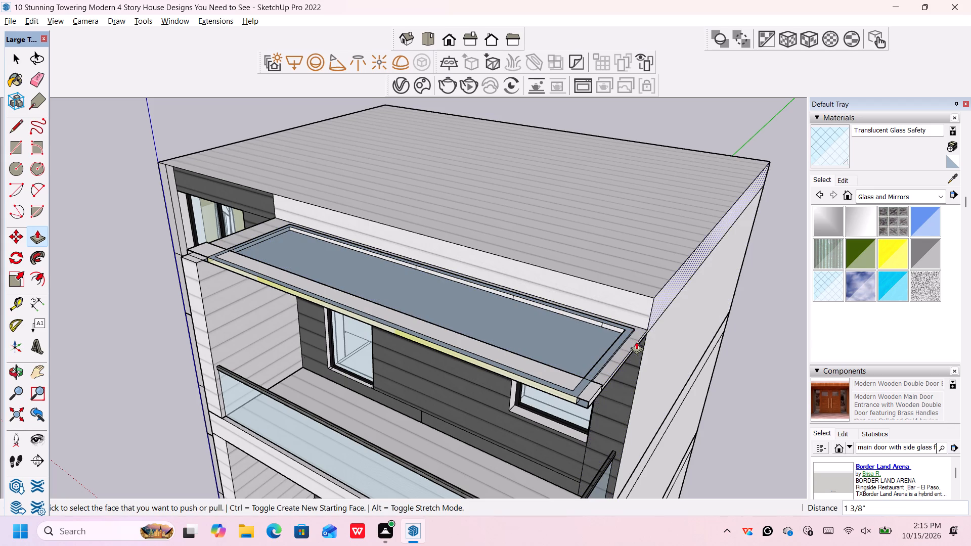
{"action": "left_click", "coordinate": [634, 339]}
{"action": "scroll", "coordinate": [634, 339], "scroll_direction": "up", "scroll_amount": 3}
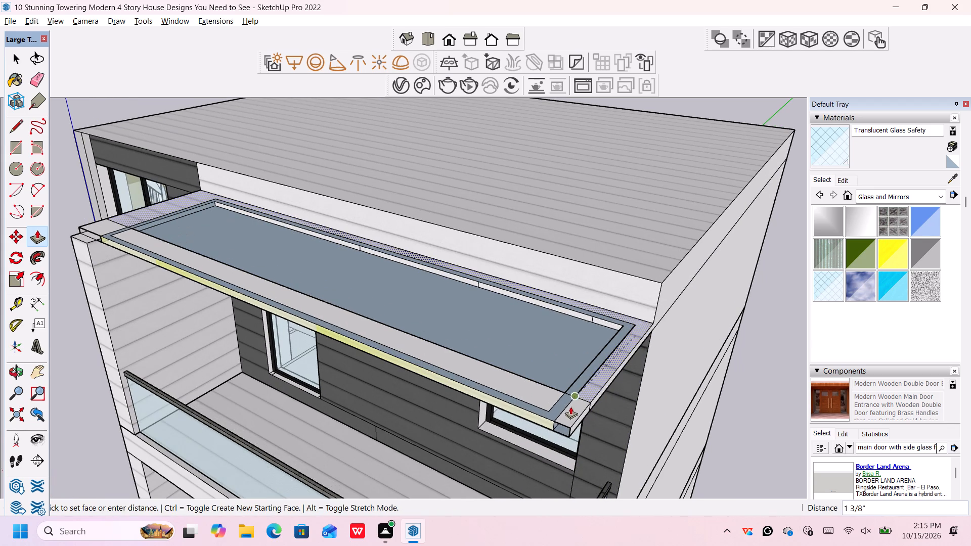
{"action": "key", "text": "Escape"}
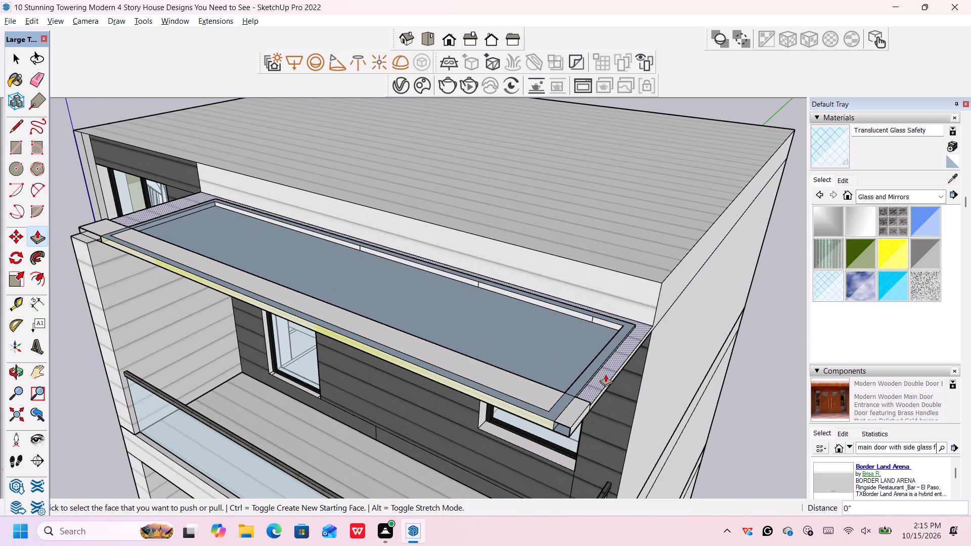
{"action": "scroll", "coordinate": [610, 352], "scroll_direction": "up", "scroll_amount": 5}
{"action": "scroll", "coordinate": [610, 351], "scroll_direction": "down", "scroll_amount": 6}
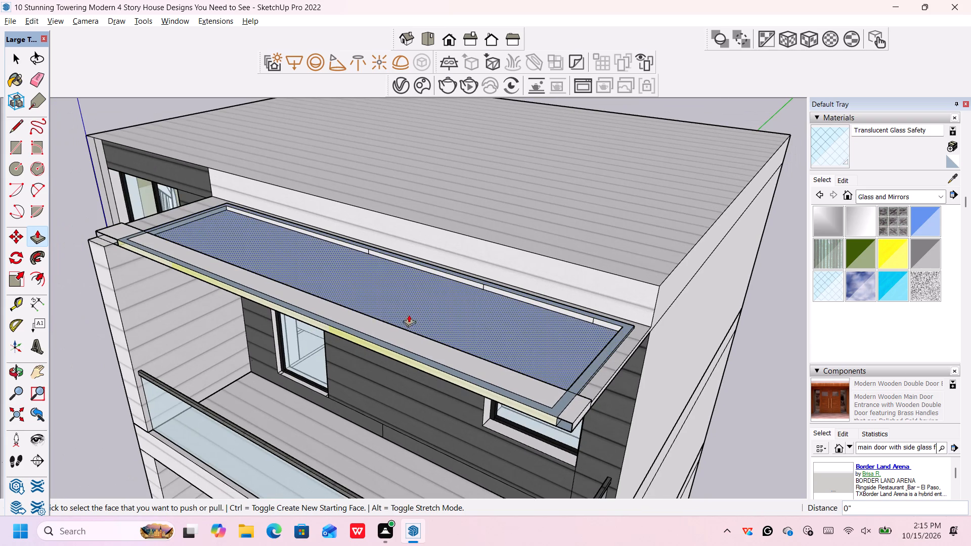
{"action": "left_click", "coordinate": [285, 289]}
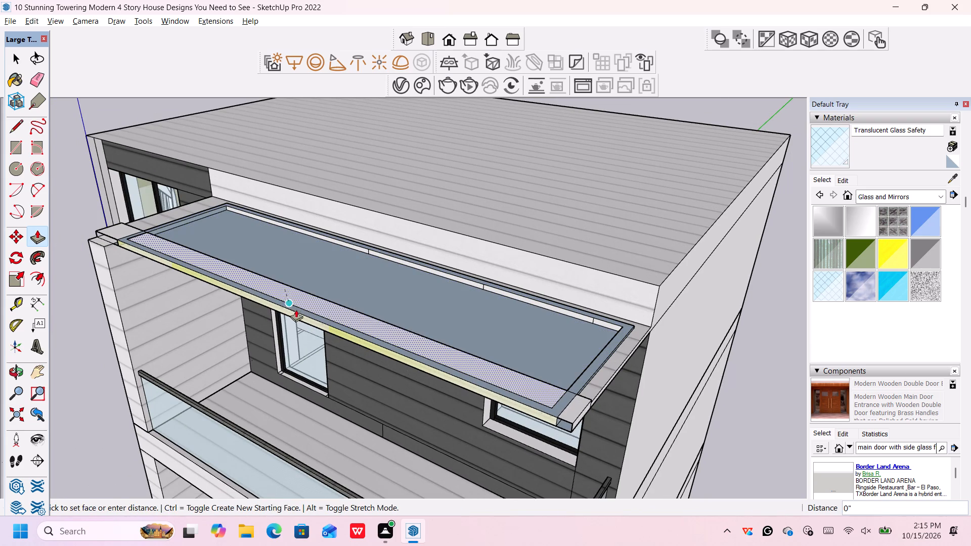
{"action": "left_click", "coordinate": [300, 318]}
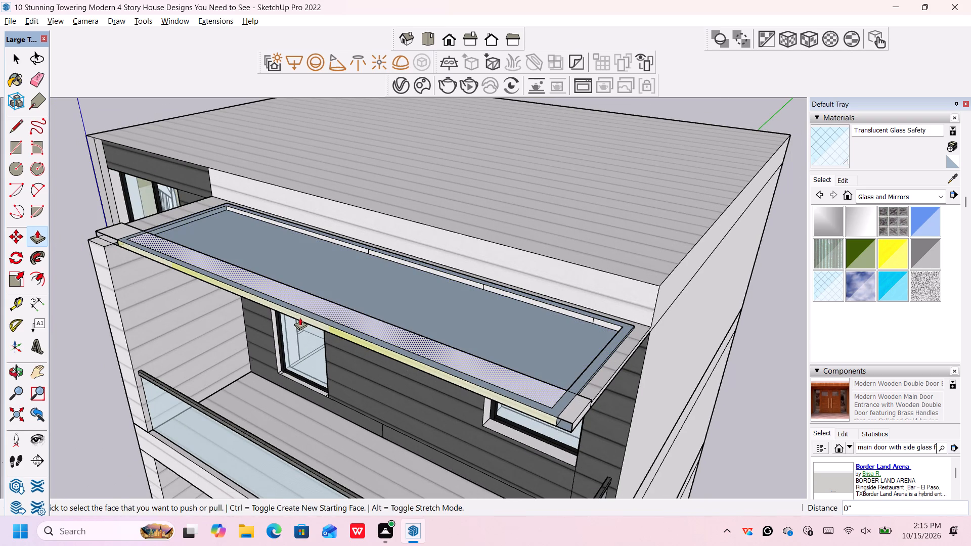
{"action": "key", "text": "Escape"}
Push the inner face of the white side wall beside the fourth-storey balcony back 1' 4 13/16" to remove the wall.
{"action": "scroll", "coordinate": [304, 293], "scroll_direction": "down", "scroll_amount": 5}
{"action": "middle_click_drag", "start_coordinate": [300, 293], "coordinate": [411, 293]}
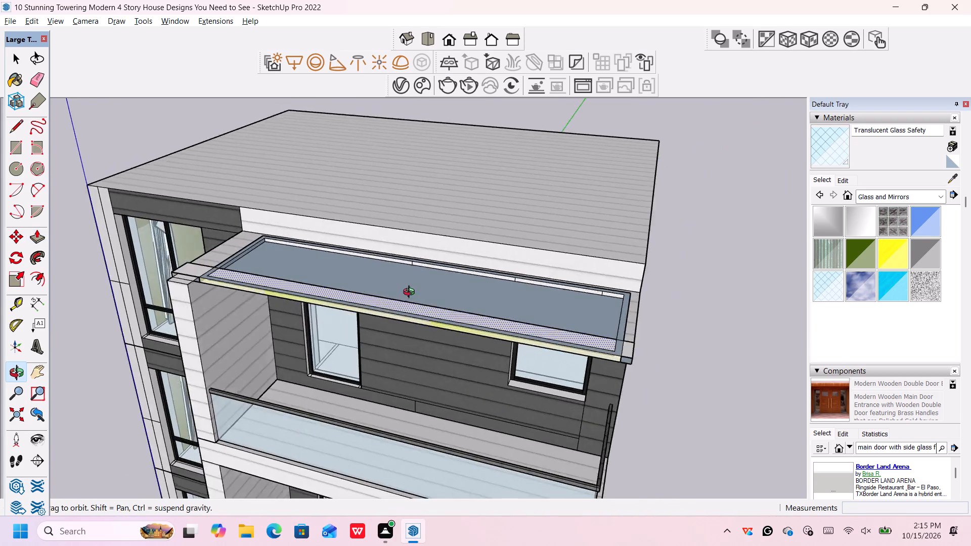
{"action": "middle_click_drag", "start_coordinate": [411, 293], "coordinate": [442, 285]}
{"action": "left_click", "coordinate": [292, 334]}
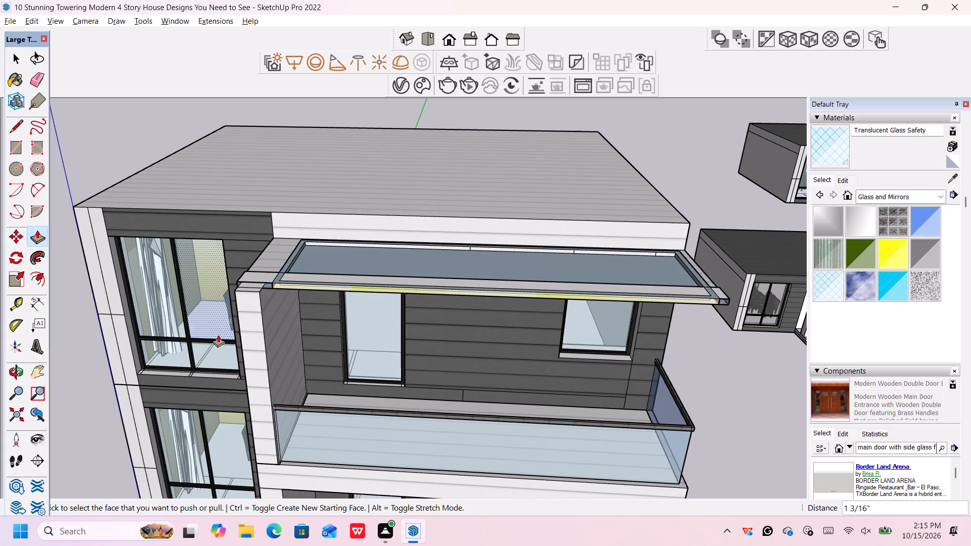
{"action": "scroll", "coordinate": [271, 319], "scroll_direction": "up", "scroll_amount": 3}
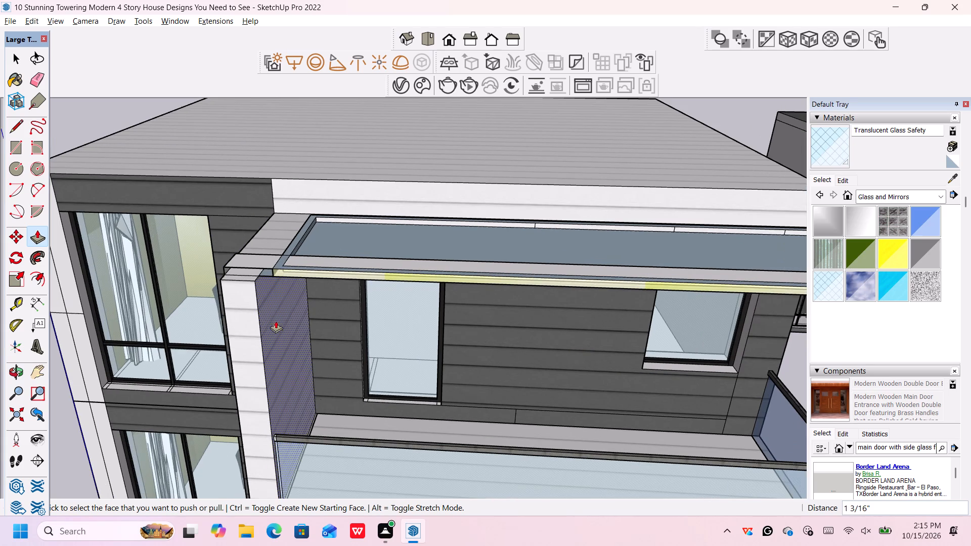
{"action": "left_click_drag", "start_coordinate": [280, 319], "coordinate": [237, 317]}
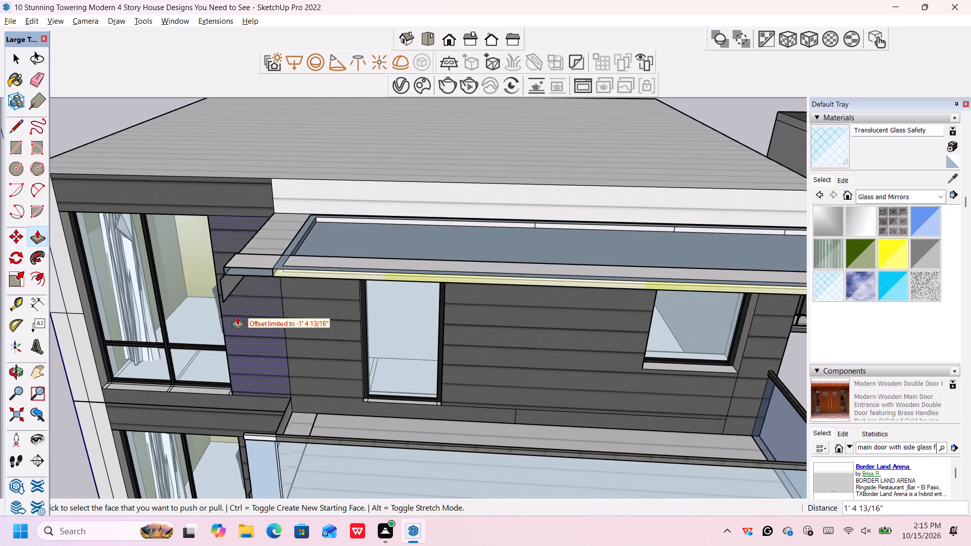
{"action": "scroll", "coordinate": [239, 317], "scroll_direction": "down", "scroll_amount": 4}
{"action": "middle_click_drag", "start_coordinate": [242, 355], "coordinate": [340, 351]}
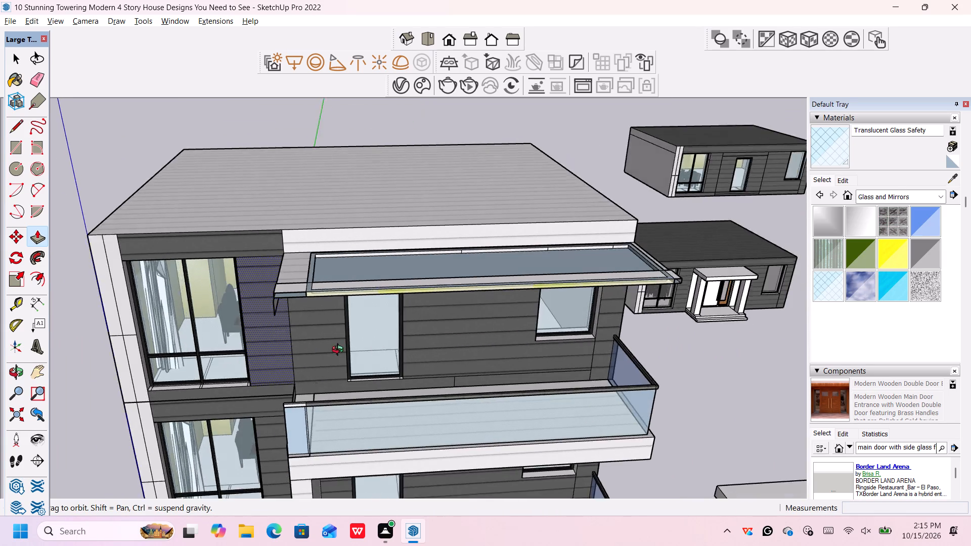
Delete the leftover low wall face, its long edge and the small end face along the fourth-storey balcony's open side.
{"action": "middle_click_drag", "start_coordinate": [340, 351], "coordinate": [410, 347]}
{"action": "scroll", "coordinate": [405, 412], "scroll_direction": "up", "scroll_amount": 4}
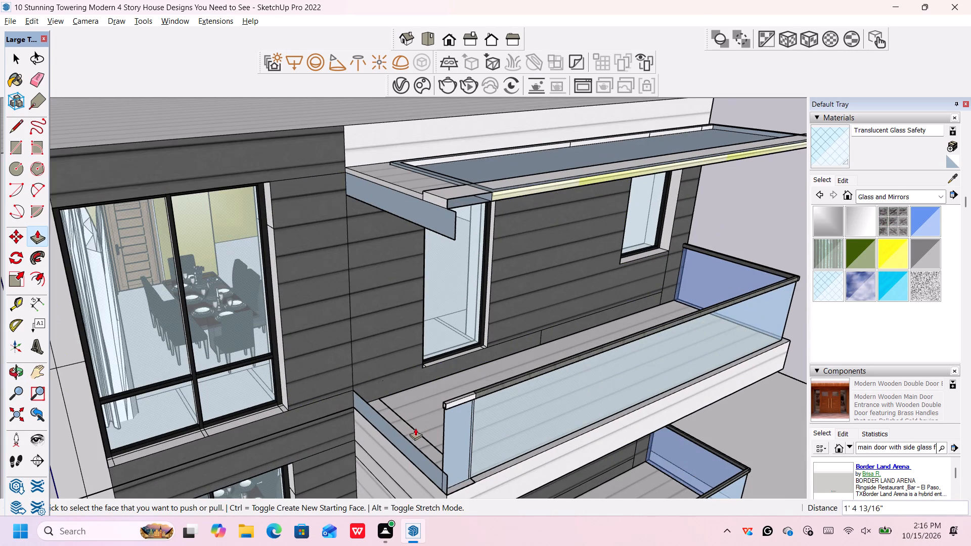
{"action": "middle_click_drag", "start_coordinate": [416, 428], "coordinate": [412, 403]}
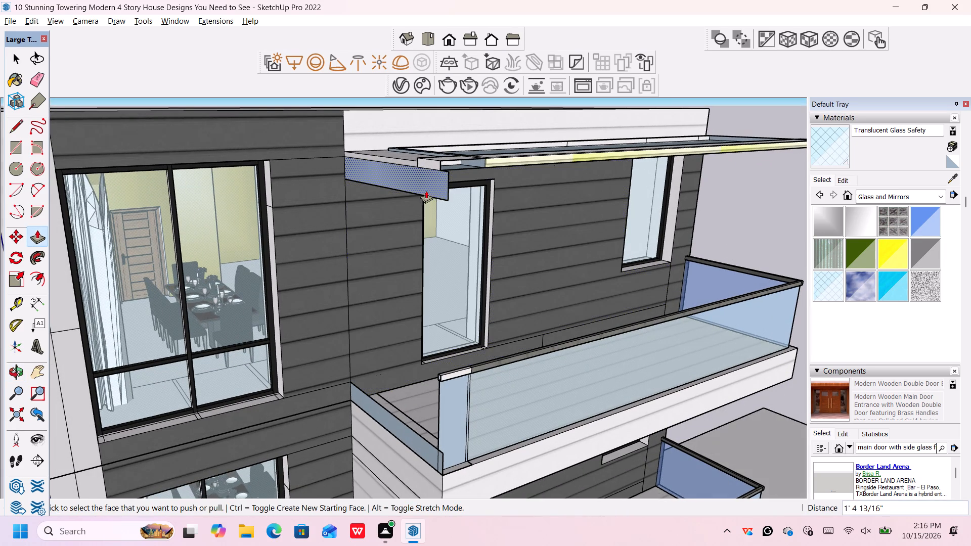
{"action": "key", "text": "space"}
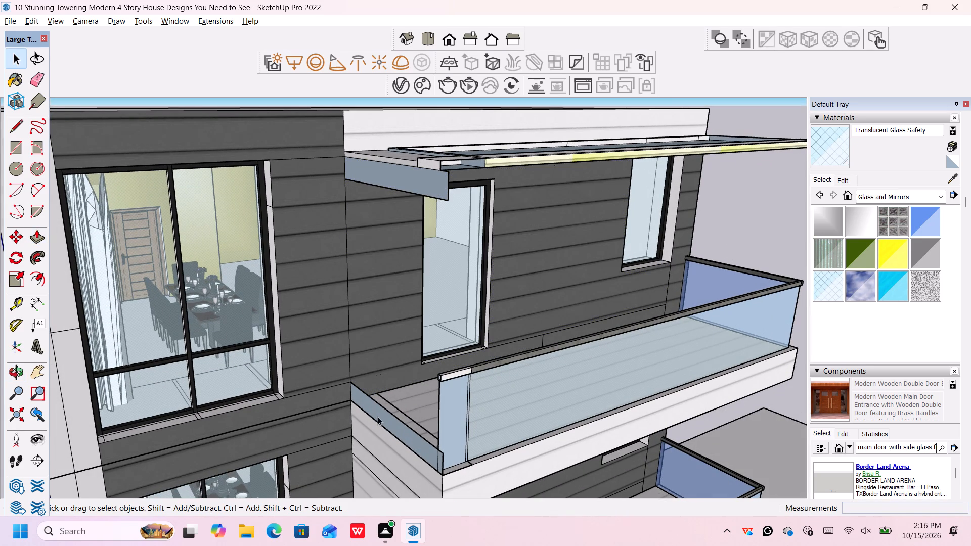
{"action": "left_click", "coordinate": [378, 417]}
{"action": "key", "text": "Delete"}
{"action": "scroll", "coordinate": [381, 417], "scroll_direction": "up", "scroll_amount": 3}
{"action": "left_click", "coordinate": [394, 412]}
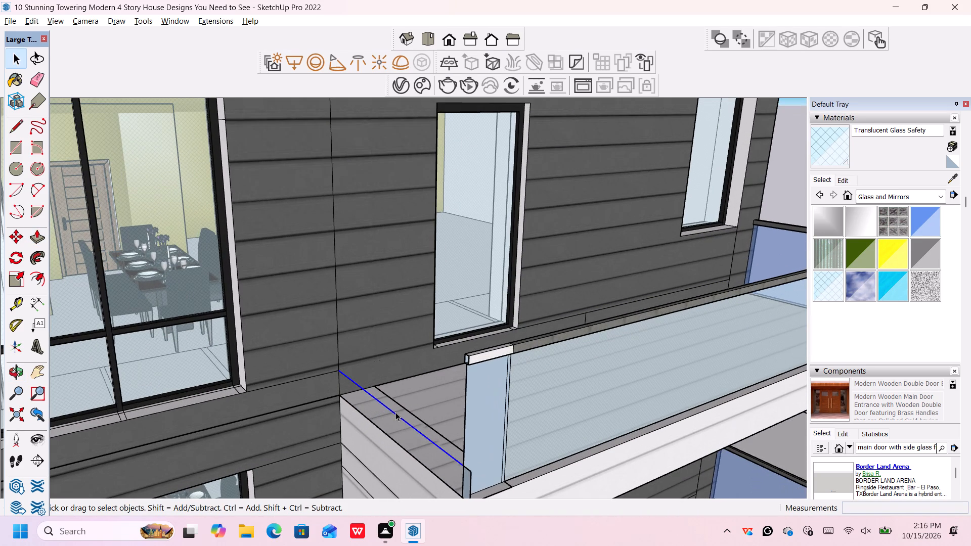
{"action": "key", "text": "Delete"}
{"action": "scroll", "coordinate": [395, 412], "scroll_direction": "down", "scroll_amount": 6}
{"action": "scroll", "coordinate": [436, 446], "scroll_direction": "up", "scroll_amount": 5}
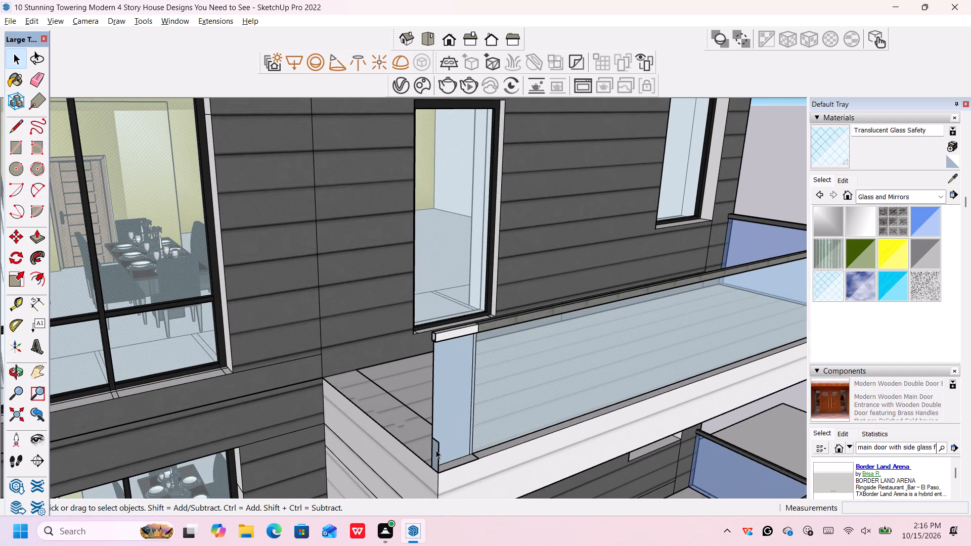
{"action": "left_click", "coordinate": [436, 450]}
{"action": "key", "text": "Delete"}
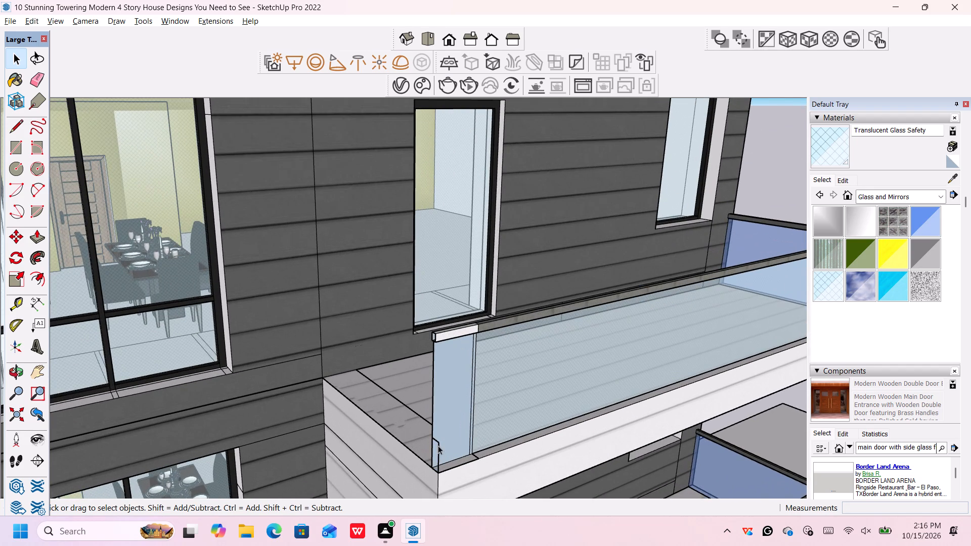
Delete the blank panel beside the fourth-storey balcony's front glass, plus the glass's narrow end face and its loose vertical edge.
{"action": "scroll", "coordinate": [437, 445], "scroll_direction": "up", "scroll_amount": 6}
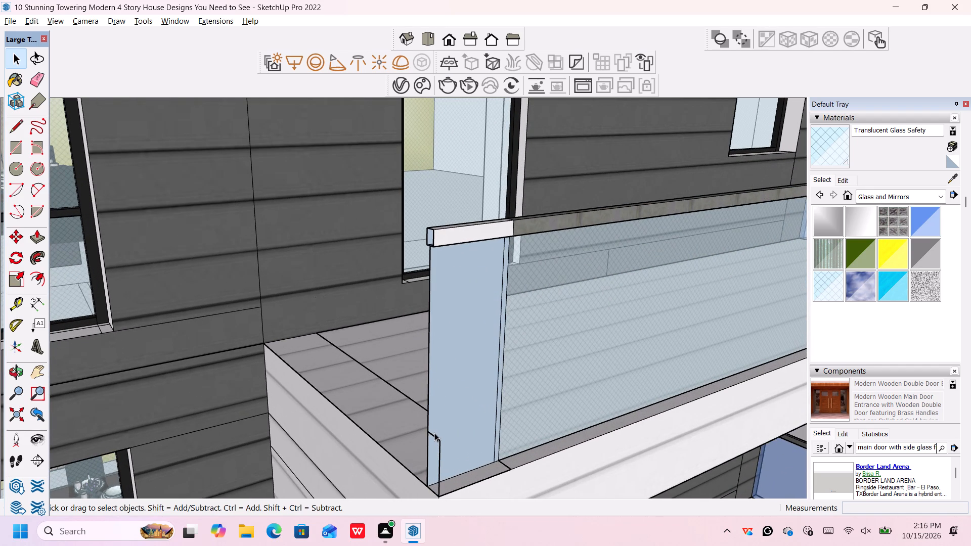
{"action": "scroll", "coordinate": [434, 433], "scroll_direction": "down", "scroll_amount": 6}
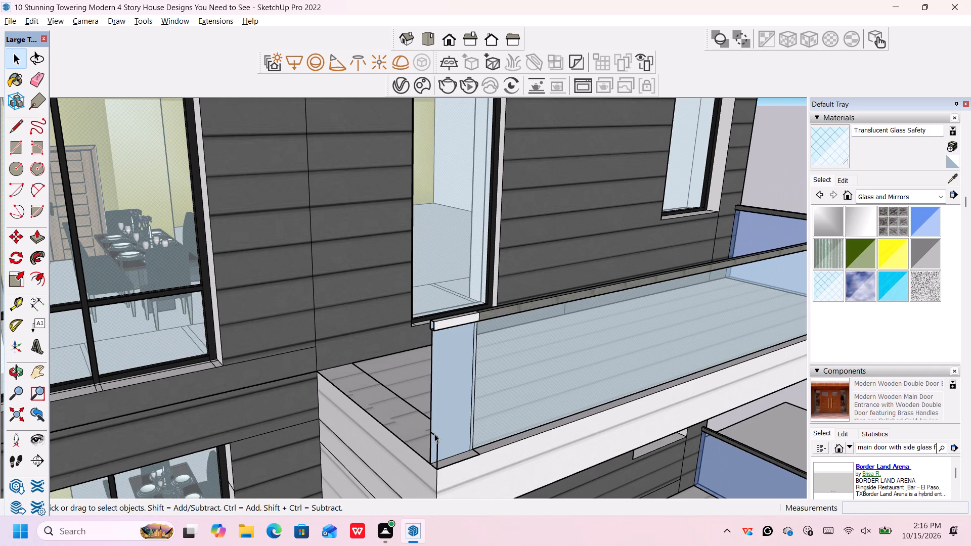
{"action": "left_click", "coordinate": [434, 434]}
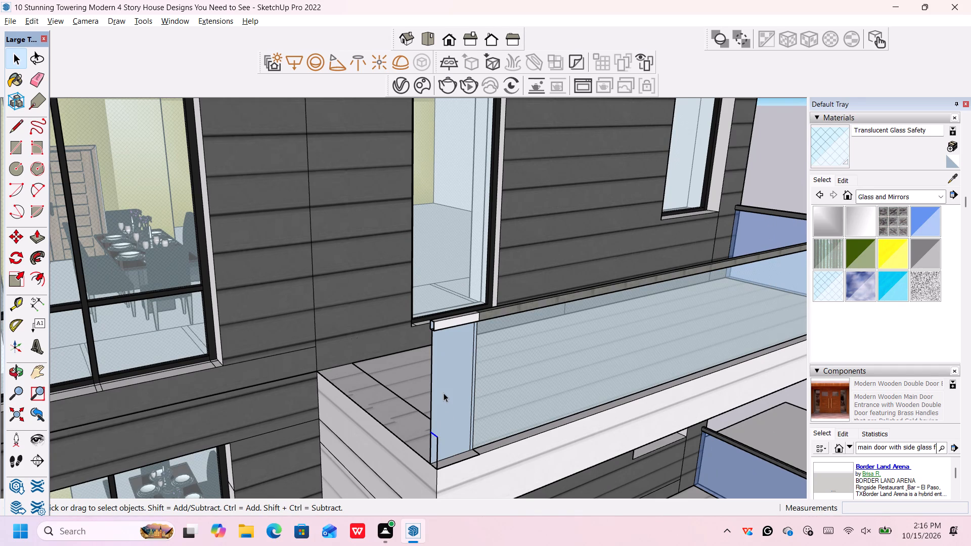
{"action": "left_click", "coordinate": [444, 393]}
{"action": "key", "text": "Delete"}
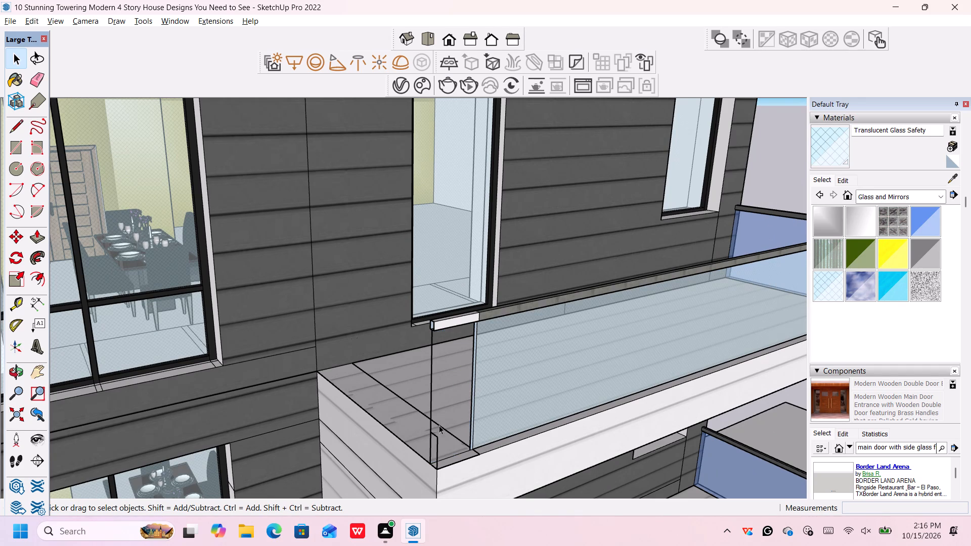
{"action": "scroll", "coordinate": [438, 430], "scroll_direction": "up", "scroll_amount": 4}
{"action": "scroll", "coordinate": [436, 434], "scroll_direction": "down", "scroll_amount": 1}
{"action": "scroll", "coordinate": [434, 439], "scroll_direction": "up", "scroll_amount": 4}
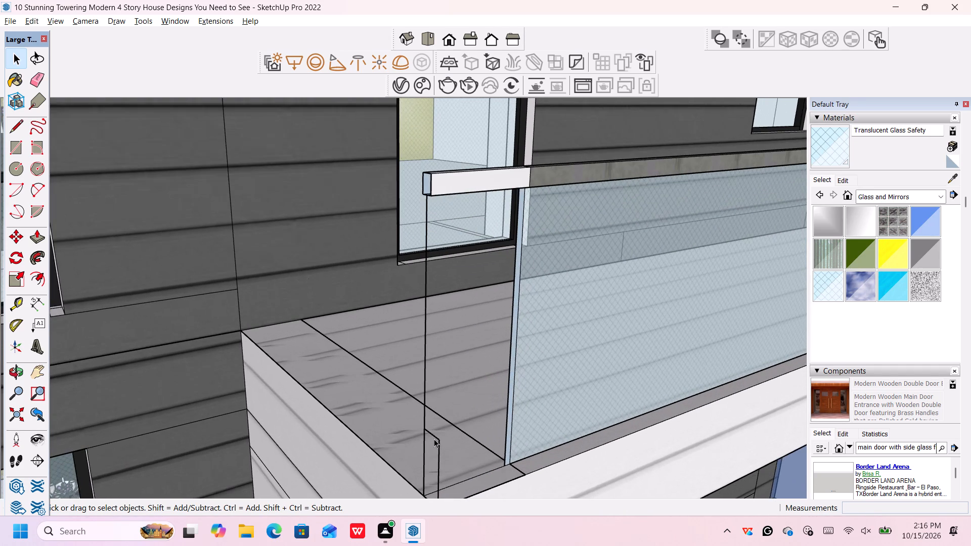
{"action": "scroll", "coordinate": [434, 439], "scroll_direction": "up", "scroll_amount": 2}
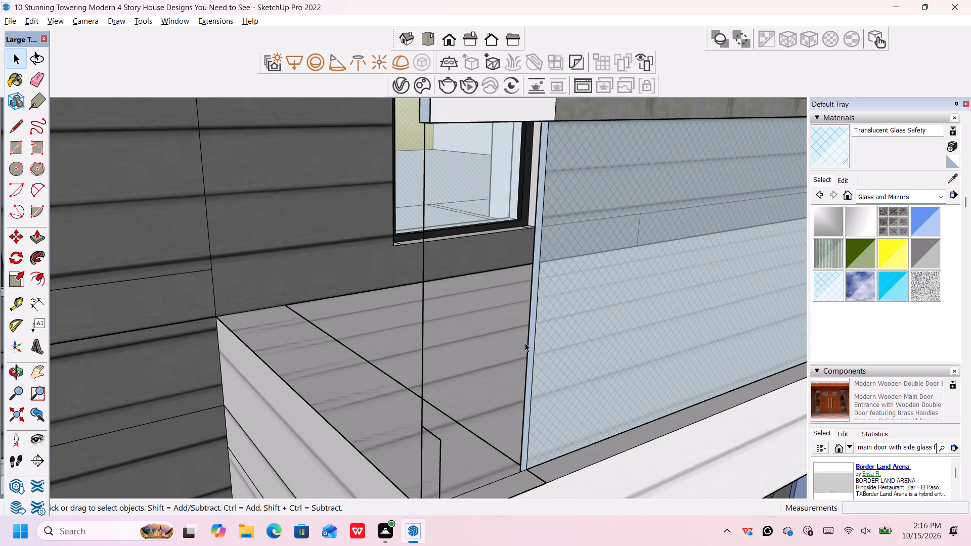
{"action": "left_click", "coordinate": [532, 331]}
{"action": "key", "text": "Delete"}
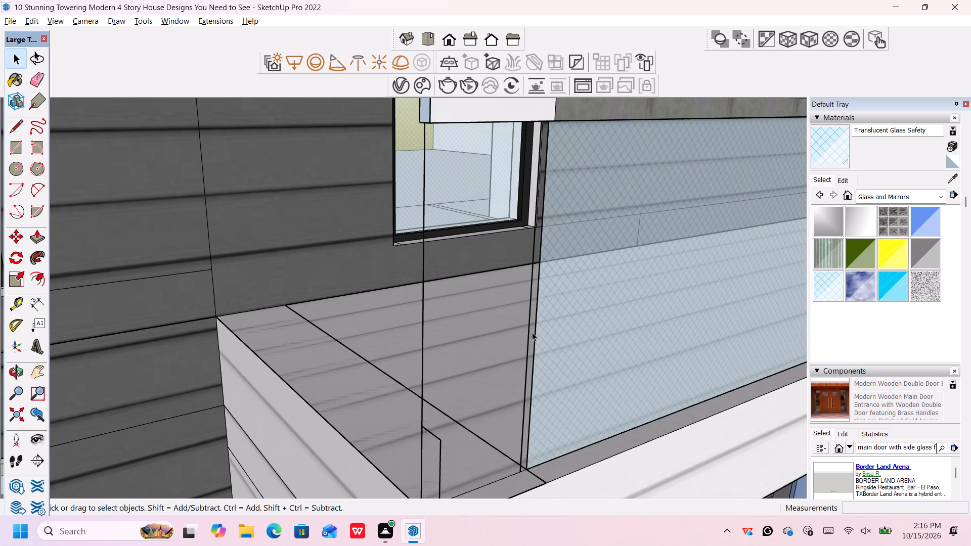
{"action": "scroll", "coordinate": [533, 337], "scroll_direction": "up", "scroll_amount": 2}
{"action": "left_click", "coordinate": [526, 334]}
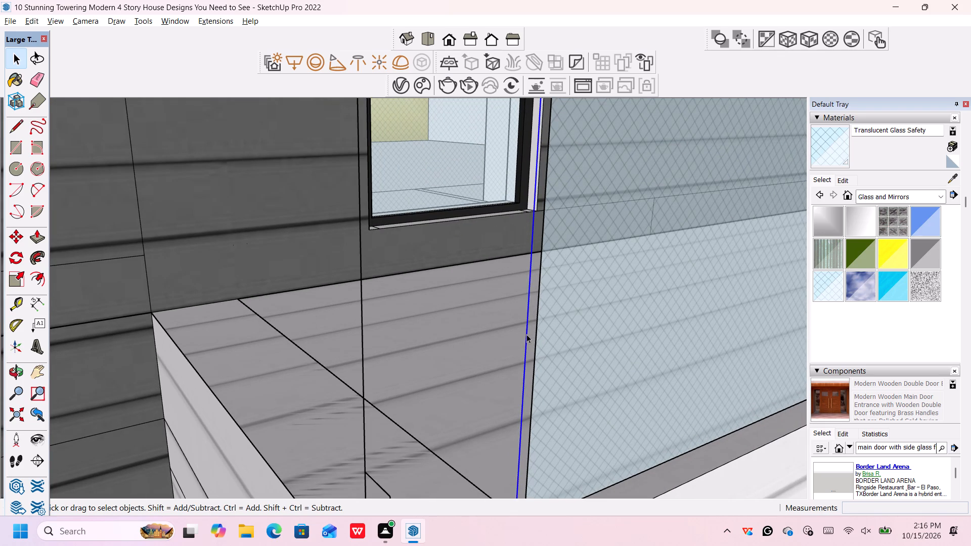
{"action": "key", "text": "Delete"}
Delete the leftover vertical and short connecting edges of the removed wall at the fourth-storey balcony's front corner.
{"action": "scroll", "coordinate": [526, 334], "scroll_direction": "down", "scroll_amount": 6}
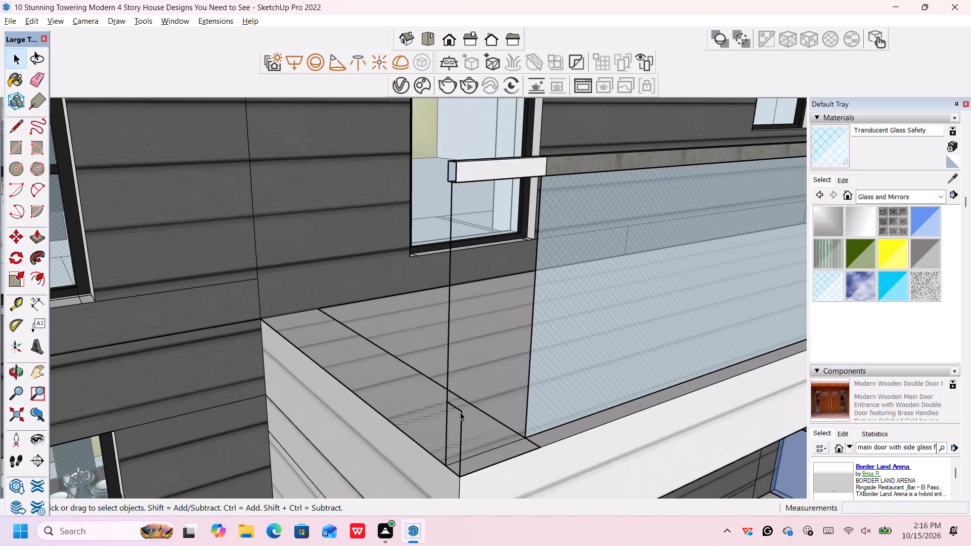
{"action": "left_click", "coordinate": [461, 419]}
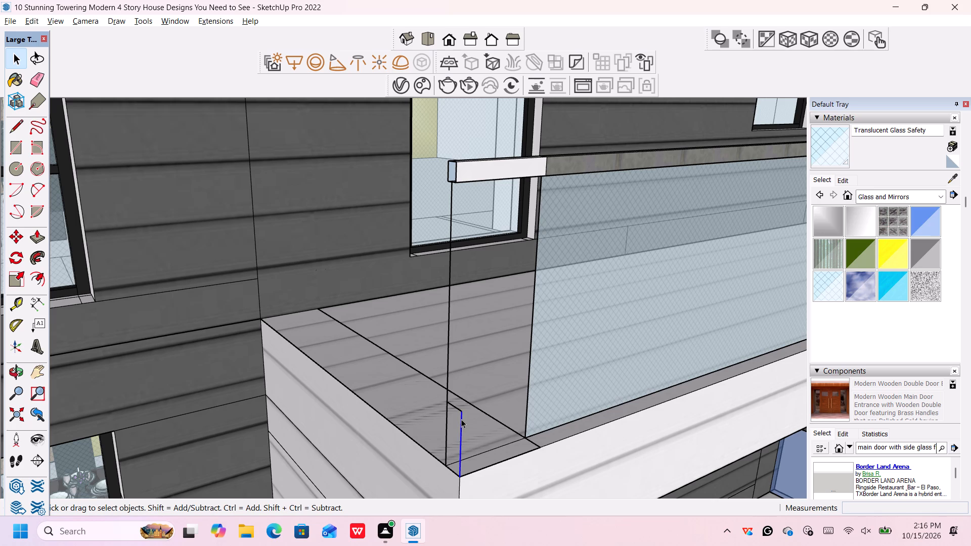
{"action": "key", "text": "Delete"}
{"action": "left_click", "coordinate": [458, 409]}
{"action": "key", "text": "Delete"}
{"action": "left_click", "coordinate": [447, 399]}
{"action": "key", "text": "Delete"}
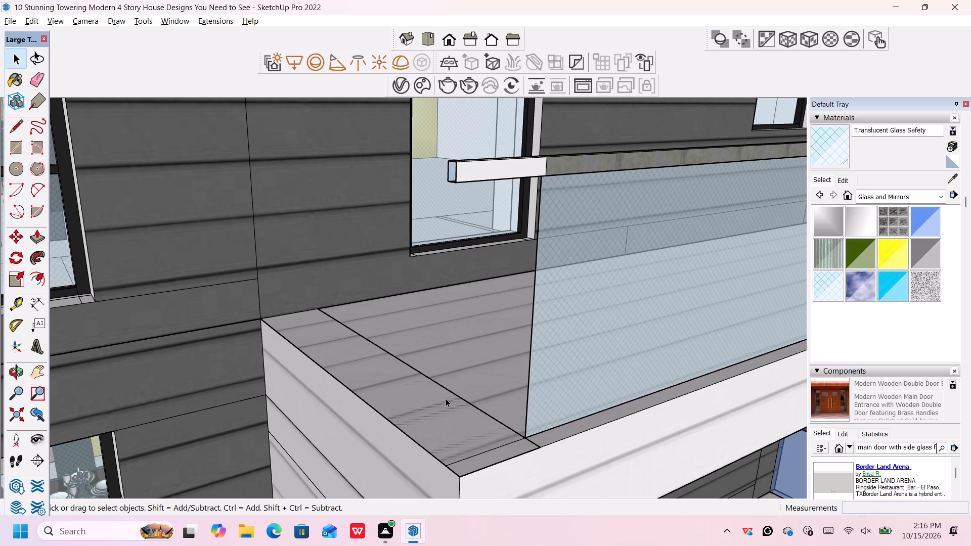
Delete the two leftover lines on the fourth-storey balcony floor, one at the front corner and one parallel to the open side.
{"action": "scroll", "coordinate": [472, 403], "scroll_direction": "down", "scroll_amount": 1}
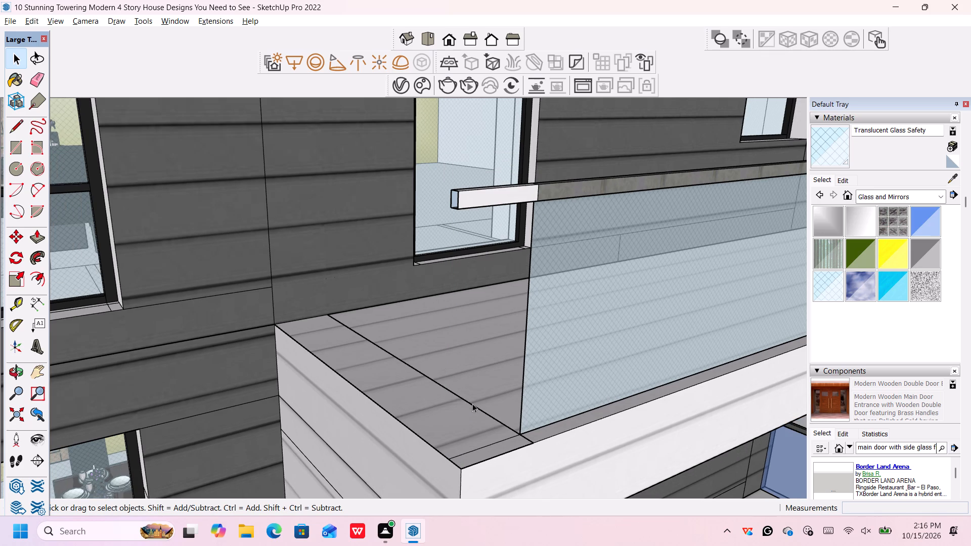
{"action": "scroll", "coordinate": [472, 403], "scroll_direction": "down", "scroll_amount": 2}
{"action": "scroll", "coordinate": [472, 403], "scroll_direction": "up", "scroll_amount": 4}
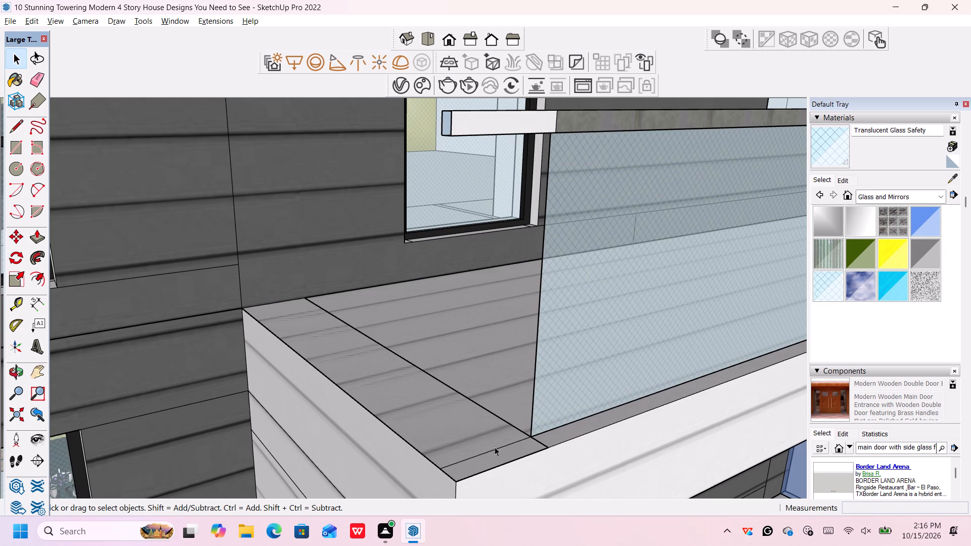
{"action": "left_click", "coordinate": [495, 449]}
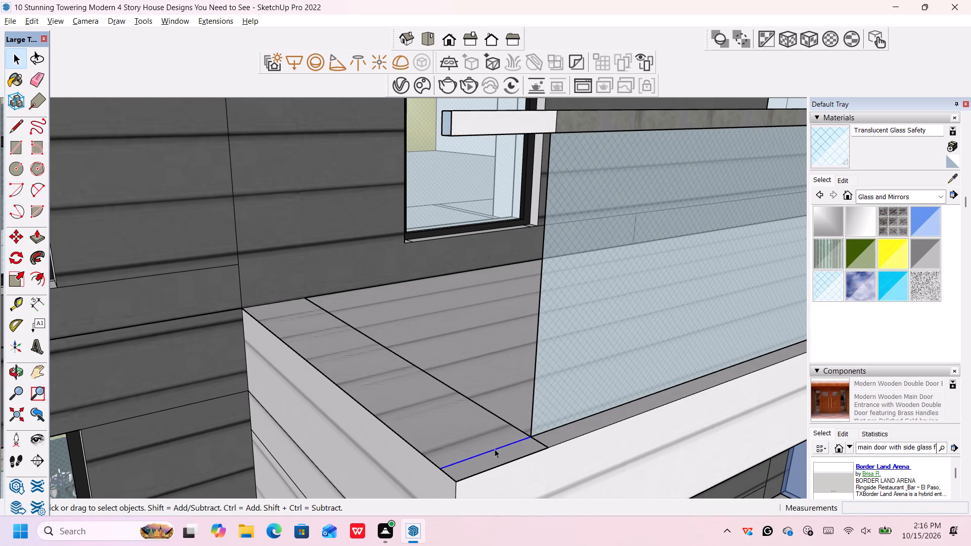
{"action": "key", "text": "Delete"}
{"action": "scroll", "coordinate": [495, 440], "scroll_direction": "down", "scroll_amount": 3}
{"action": "middle_click_drag", "start_coordinate": [487, 431], "coordinate": [463, 429]}
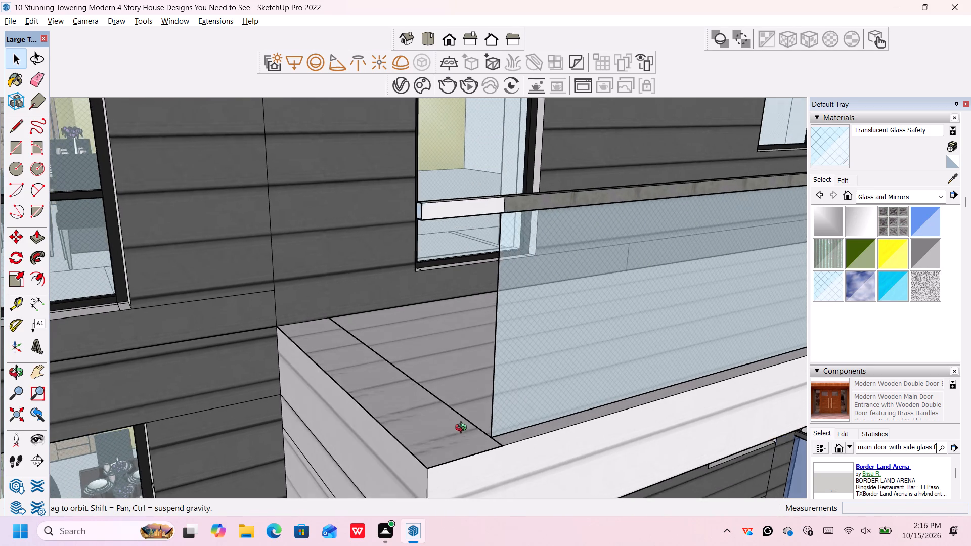
{"action": "middle_click_drag", "start_coordinate": [463, 429], "coordinate": [468, 430]}
{"action": "scroll", "coordinate": [465, 396], "scroll_direction": "down", "scroll_amount": 4}
{"action": "scroll", "coordinate": [453, 397], "scroll_direction": "up", "scroll_amount": 1}
{"action": "scroll", "coordinate": [453, 397], "scroll_direction": "down", "scroll_amount": 2}
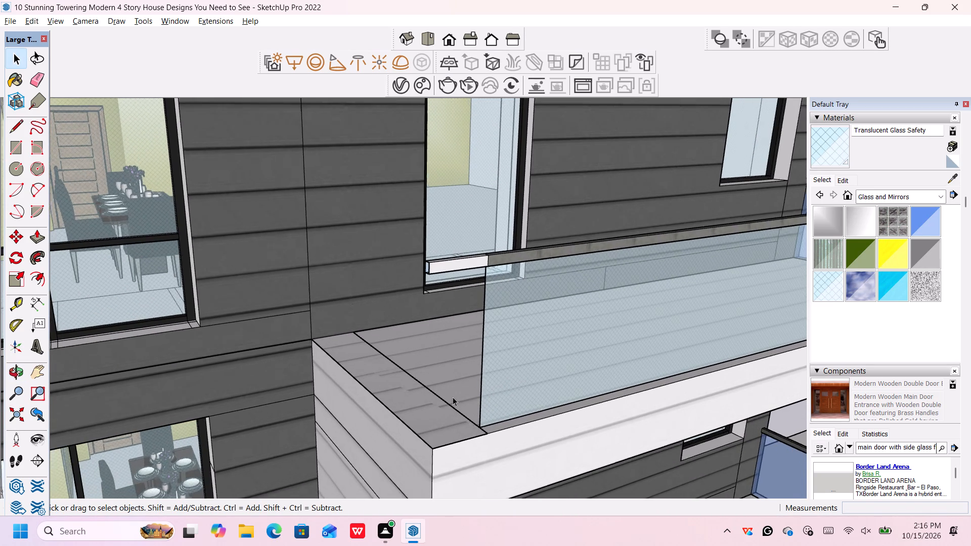
{"action": "scroll", "coordinate": [457, 408], "scroll_direction": "up", "scroll_amount": 4}
{"action": "left_click", "coordinate": [458, 409]}
{"action": "key", "text": "Delete"}
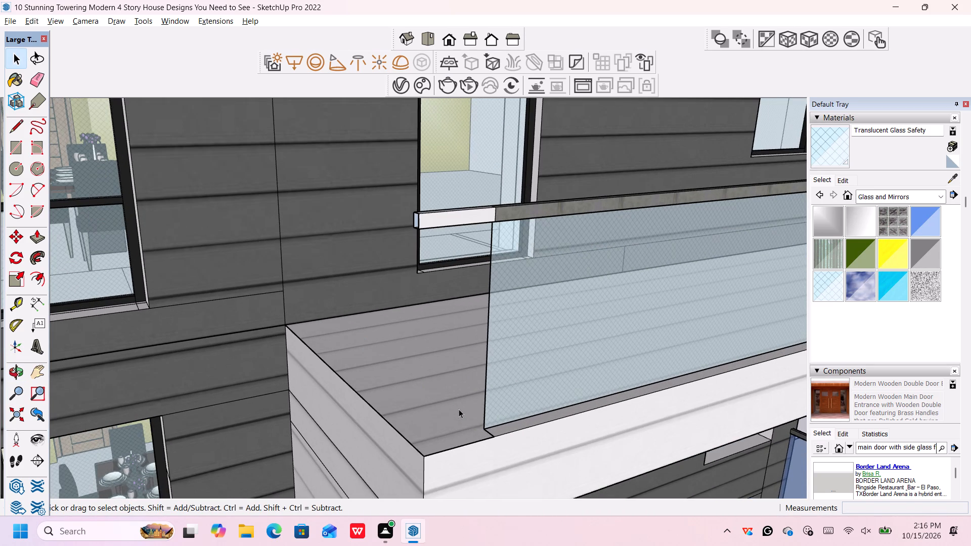
Erase the short leftover edge at the base of the front glass panel's free end on the fourth-storey balcony.
{"action": "scroll", "coordinate": [482, 429], "scroll_direction": "down", "scroll_amount": 9}
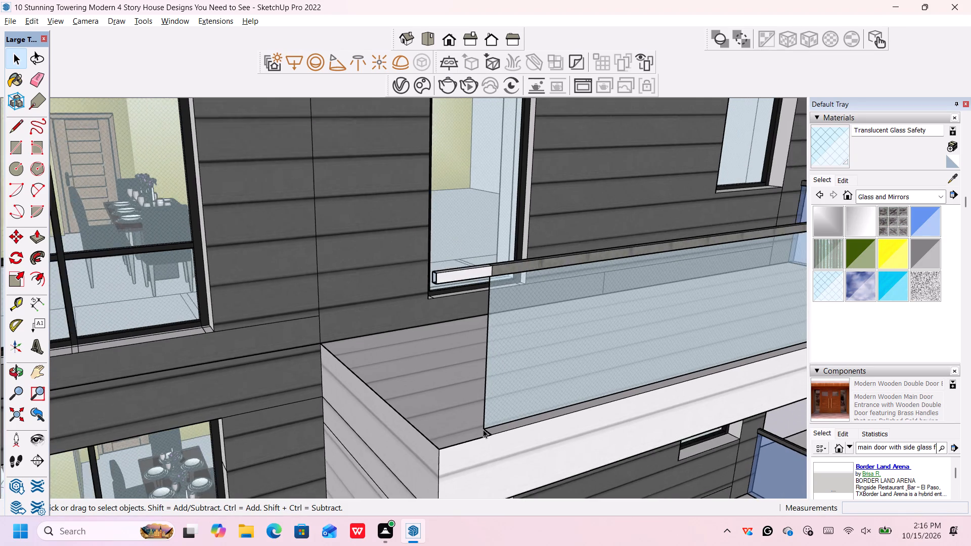
{"action": "scroll", "coordinate": [483, 429], "scroll_direction": "down", "scroll_amount": 13}
{"action": "scroll", "coordinate": [524, 453], "scroll_direction": "down", "scroll_amount": 9}
{"action": "middle_click_drag", "start_coordinate": [542, 463], "coordinate": [526, 452]}
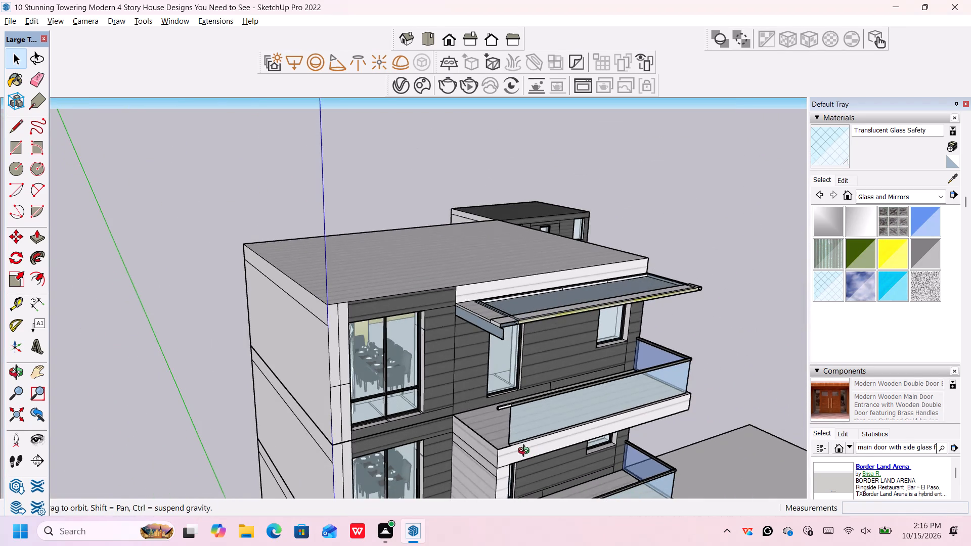
{"action": "middle_click_drag", "start_coordinate": [526, 452], "coordinate": [460, 389]}
{"action": "scroll", "coordinate": [500, 425], "scroll_direction": "up", "scroll_amount": 3}
{"action": "middle_click", "coordinate": [460, 389]}
{"action": "scroll", "coordinate": [479, 435], "scroll_direction": "down", "scroll_amount": 12}
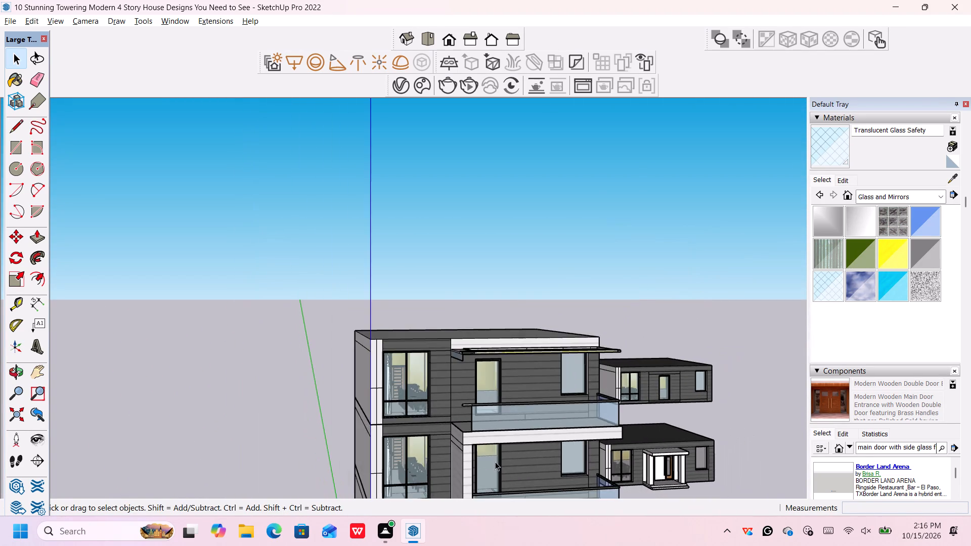
{"action": "middle_click_drag", "start_coordinate": [494, 462], "coordinate": [402, 420]}
{"action": "middle_click_drag", "start_coordinate": [402, 420], "coordinate": [498, 485]}
{"action": "scroll", "coordinate": [496, 483], "scroll_direction": "up", "scroll_amount": 2}
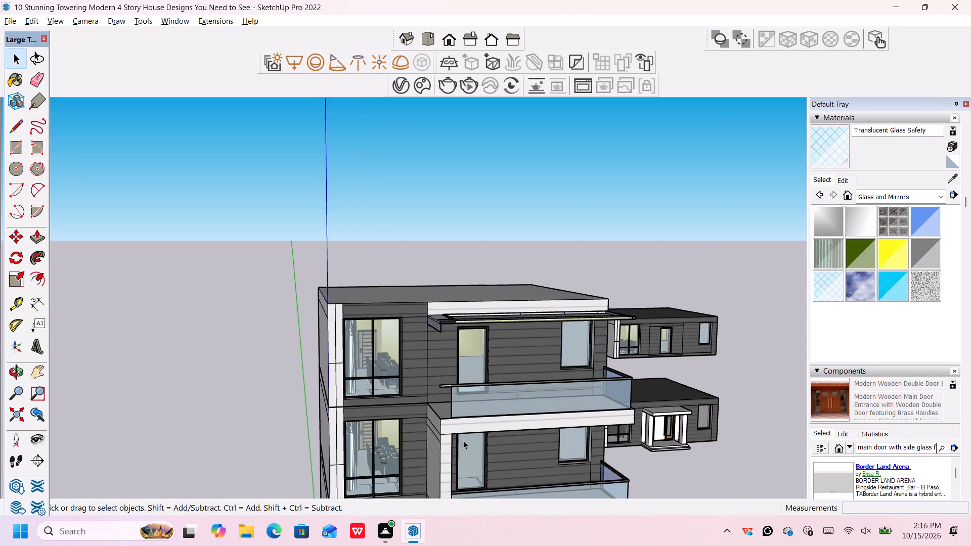
{"action": "scroll", "coordinate": [463, 440], "scroll_direction": "up", "scroll_amount": 2}
{"action": "scroll", "coordinate": [440, 406], "scroll_direction": "up", "scroll_amount": 1}
{"action": "middle_click_drag", "start_coordinate": [440, 408], "coordinate": [455, 450]}
{"action": "scroll", "coordinate": [455, 446], "scroll_direction": "up", "scroll_amount": 3}
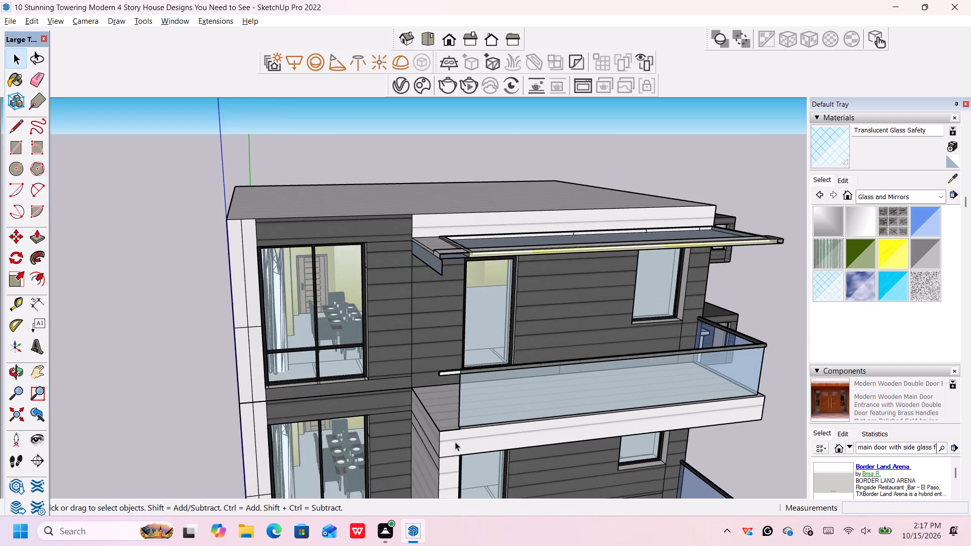
{"action": "middle_click_drag", "start_coordinate": [450, 403], "coordinate": [463, 432]}
{"action": "scroll", "coordinate": [464, 432], "scroll_direction": "up", "scroll_amount": 6}
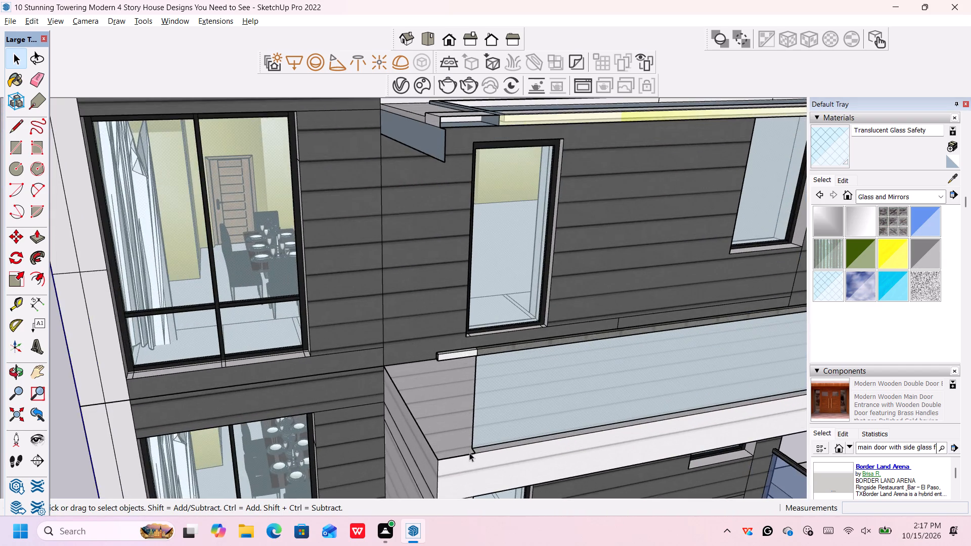
{"action": "scroll", "coordinate": [469, 449], "scroll_direction": "up", "scroll_amount": 6}
{"action": "key", "text": "e"}
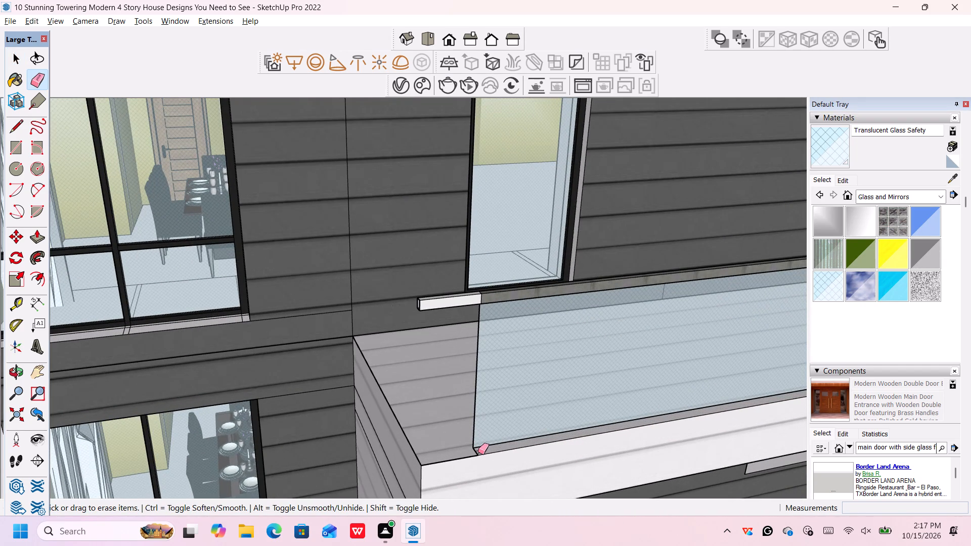
{"action": "left_click", "coordinate": [474, 451]}
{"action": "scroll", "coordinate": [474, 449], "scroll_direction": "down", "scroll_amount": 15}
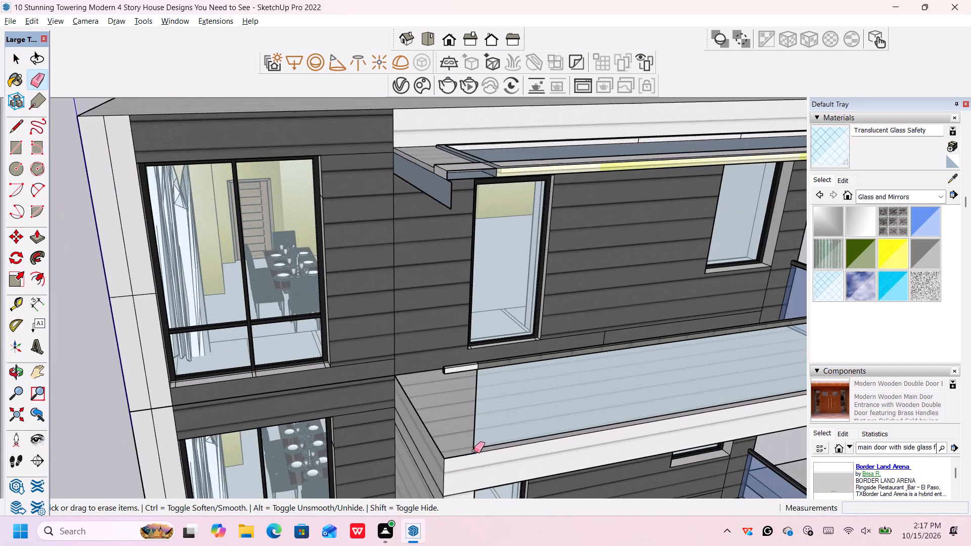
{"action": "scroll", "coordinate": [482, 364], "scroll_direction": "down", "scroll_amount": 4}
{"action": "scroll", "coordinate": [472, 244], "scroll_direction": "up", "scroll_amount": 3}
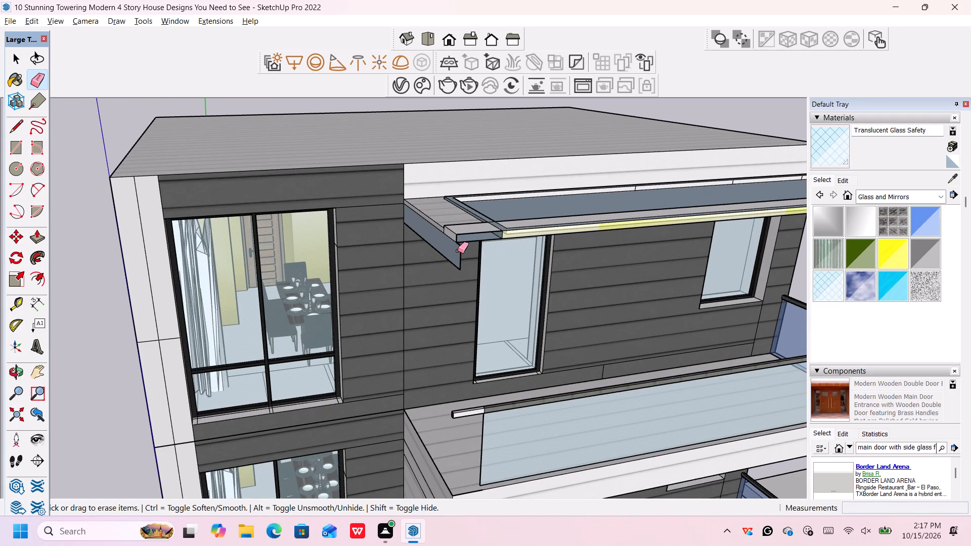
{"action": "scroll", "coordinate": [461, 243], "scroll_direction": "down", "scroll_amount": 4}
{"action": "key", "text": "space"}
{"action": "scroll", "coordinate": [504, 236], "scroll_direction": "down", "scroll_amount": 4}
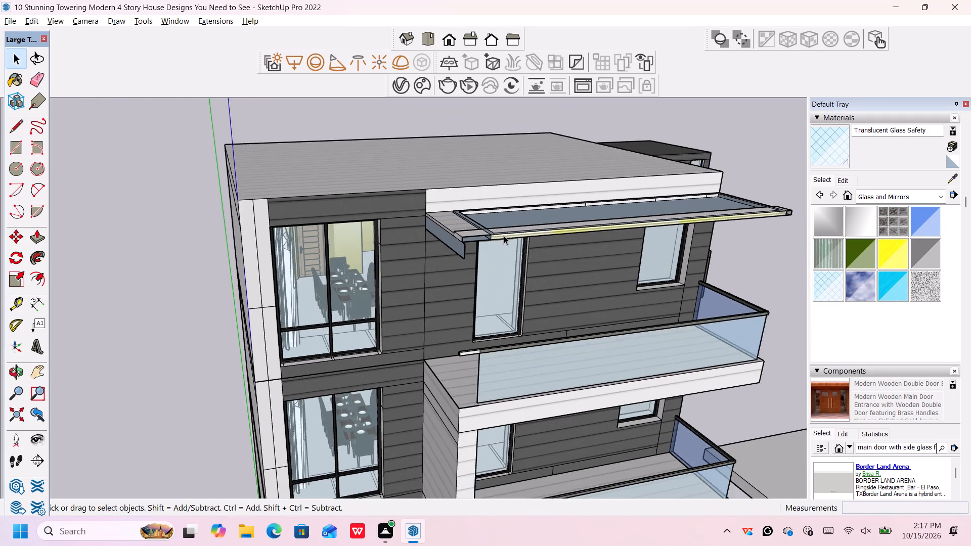
Delete the main part of the glazed canopy frame projecting above the fourth-storey balcony.
{"action": "scroll", "coordinate": [504, 236], "scroll_direction": "down", "scroll_amount": 2}
{"action": "left_click_drag", "start_coordinate": [734, 210], "coordinate": [508, 253]}
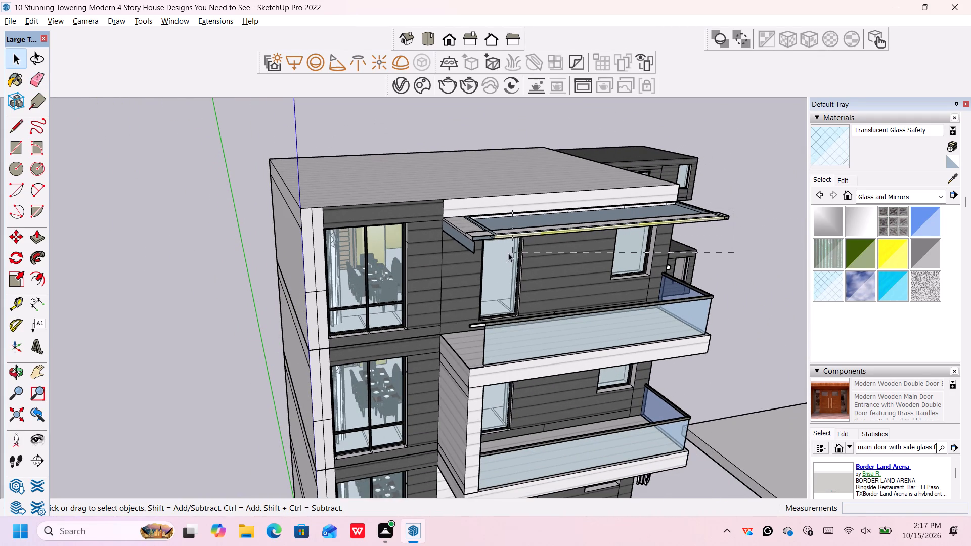
{"action": "left_click_drag", "start_coordinate": [508, 253], "coordinate": [693, 220]}
{"action": "scroll", "coordinate": [690, 224], "scroll_direction": "down", "scroll_amount": 2}
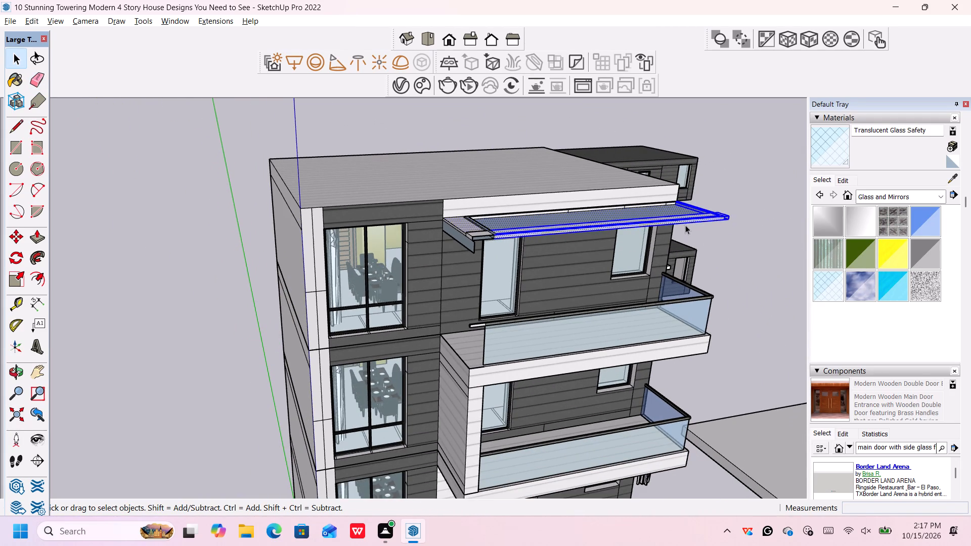
{"action": "scroll", "coordinate": [685, 225], "scroll_direction": "down", "scroll_amount": 2}
{"action": "middle_click_drag", "start_coordinate": [507, 249], "coordinate": [586, 403]}
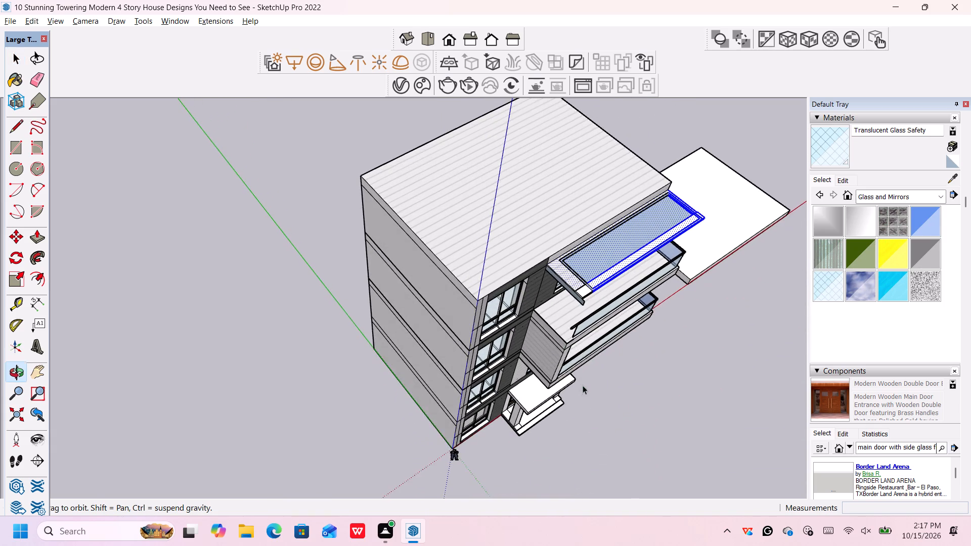
{"action": "scroll", "coordinate": [610, 252], "scroll_direction": "up", "scroll_amount": 4}
{"action": "key", "text": "Delete"}
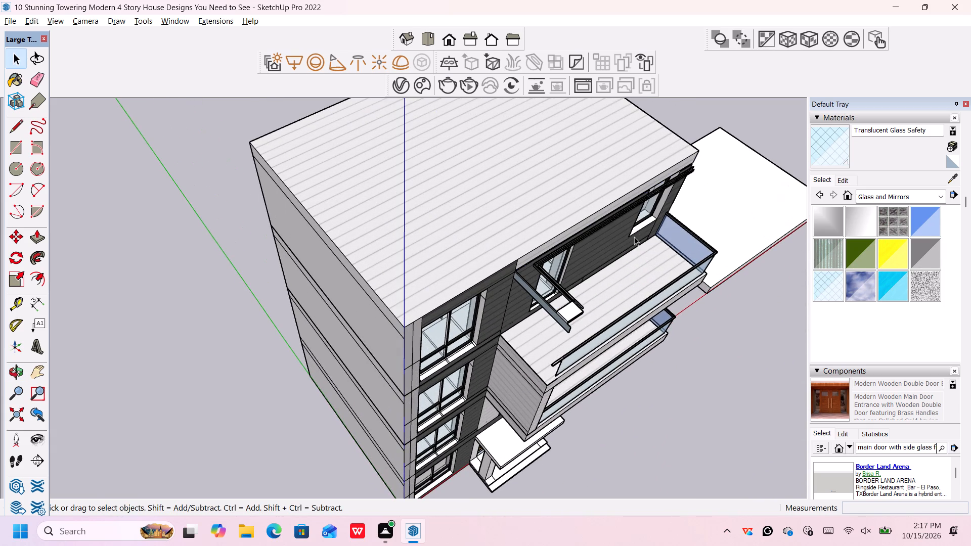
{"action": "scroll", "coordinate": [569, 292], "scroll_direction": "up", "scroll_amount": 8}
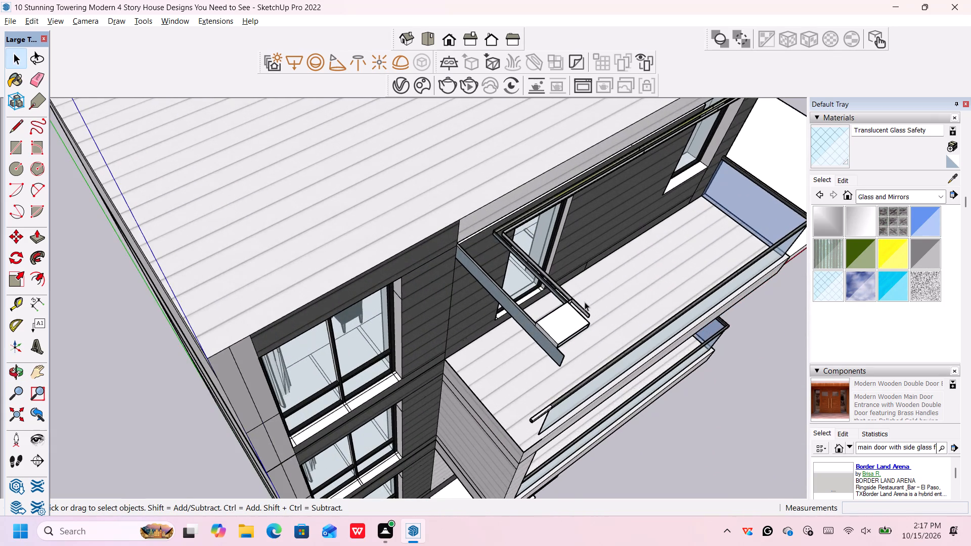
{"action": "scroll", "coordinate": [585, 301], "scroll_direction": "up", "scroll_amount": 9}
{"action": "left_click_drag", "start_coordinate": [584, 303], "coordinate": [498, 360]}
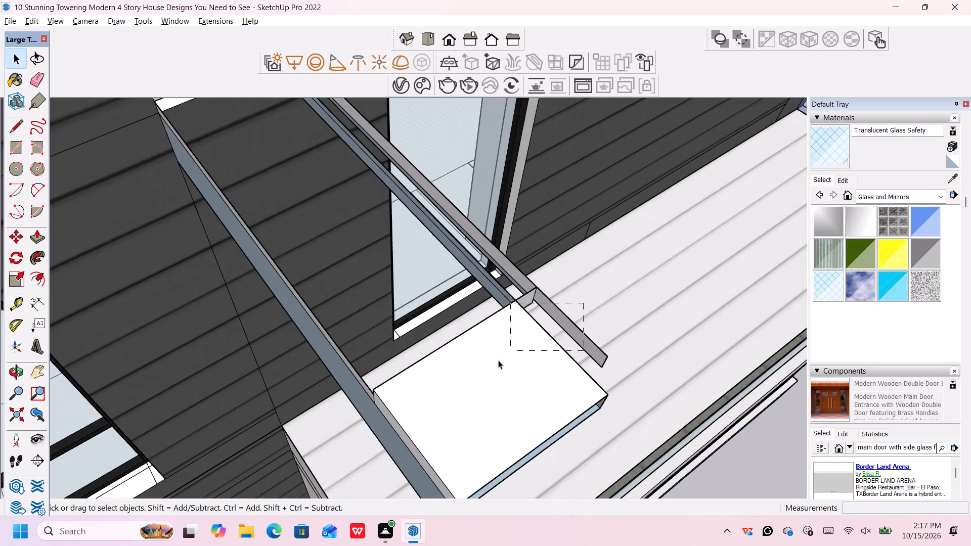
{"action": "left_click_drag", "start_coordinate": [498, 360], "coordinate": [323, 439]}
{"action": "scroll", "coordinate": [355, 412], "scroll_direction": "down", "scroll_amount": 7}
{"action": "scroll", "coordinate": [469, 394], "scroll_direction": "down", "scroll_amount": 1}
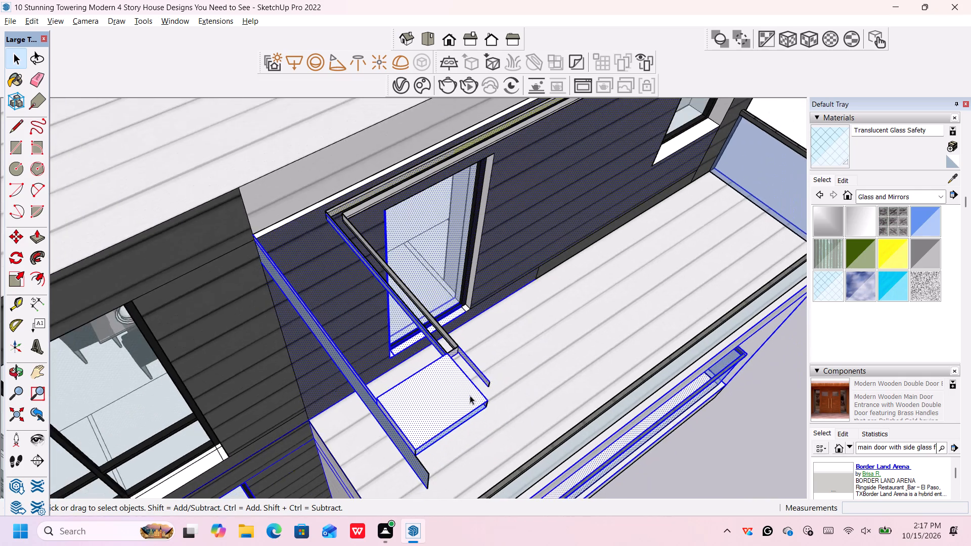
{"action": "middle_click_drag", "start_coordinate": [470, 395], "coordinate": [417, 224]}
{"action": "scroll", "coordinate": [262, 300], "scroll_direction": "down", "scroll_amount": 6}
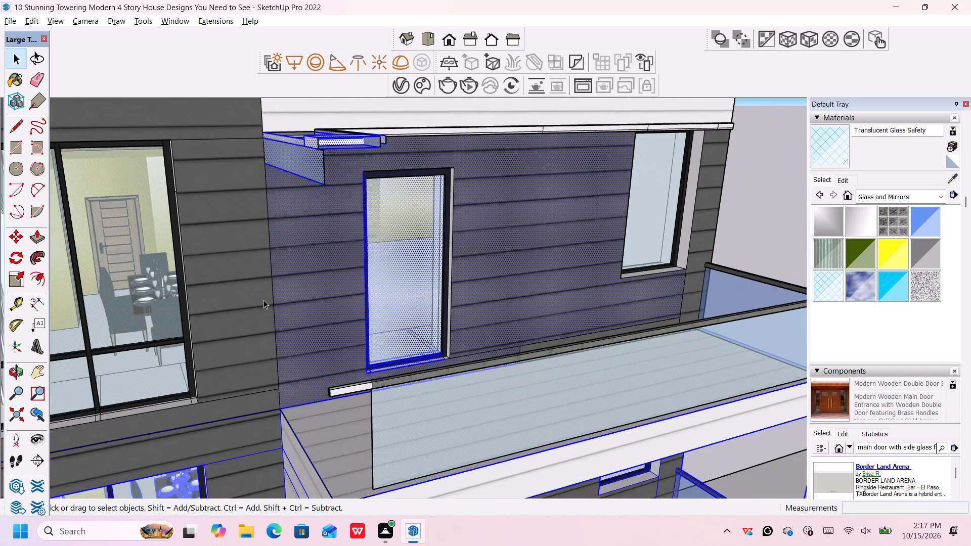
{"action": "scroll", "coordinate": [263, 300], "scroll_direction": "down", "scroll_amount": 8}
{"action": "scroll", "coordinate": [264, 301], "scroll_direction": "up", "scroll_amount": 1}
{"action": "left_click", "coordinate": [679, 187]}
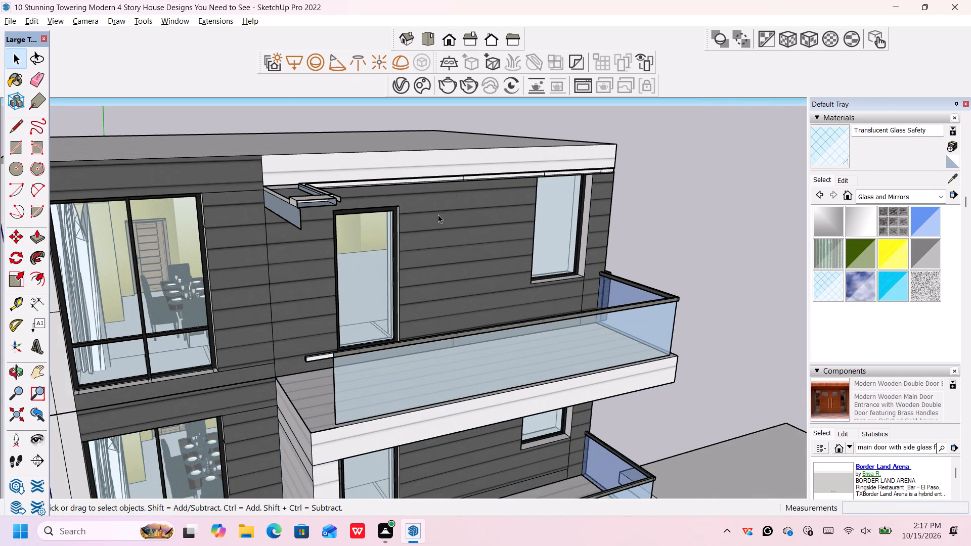
Delete the leftover canopy stub and its side glass panel projecting over the near end of the fourth-storey balcony.
{"action": "scroll", "coordinate": [406, 222], "scroll_direction": "up", "scroll_amount": 1}
{"action": "scroll", "coordinate": [402, 223], "scroll_direction": "down", "scroll_amount": 4}
{"action": "middle_click_drag", "start_coordinate": [293, 232], "coordinate": [537, 246]}
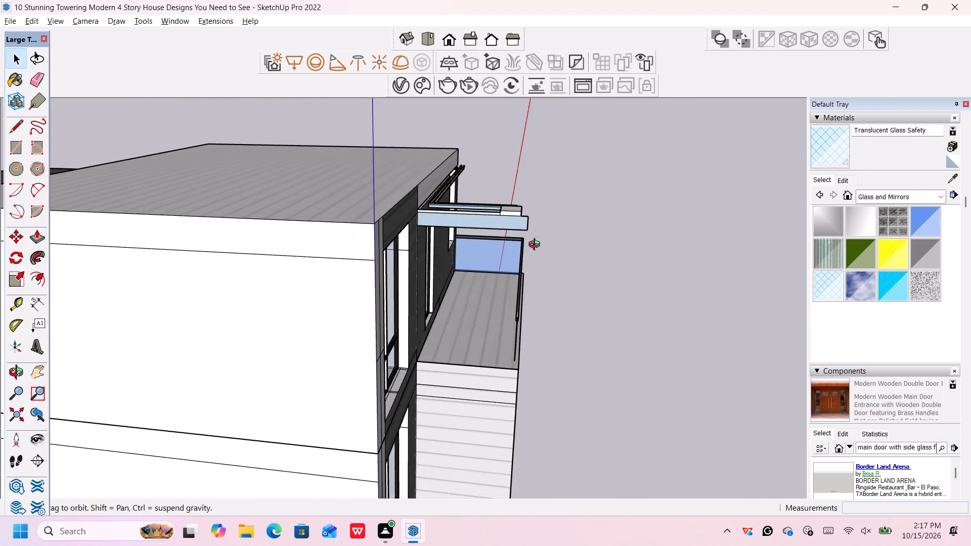
{"action": "middle_click_drag", "start_coordinate": [537, 246], "coordinate": [580, 241]}
{"action": "left_click_drag", "start_coordinate": [568, 199], "coordinate": [496, 226]}
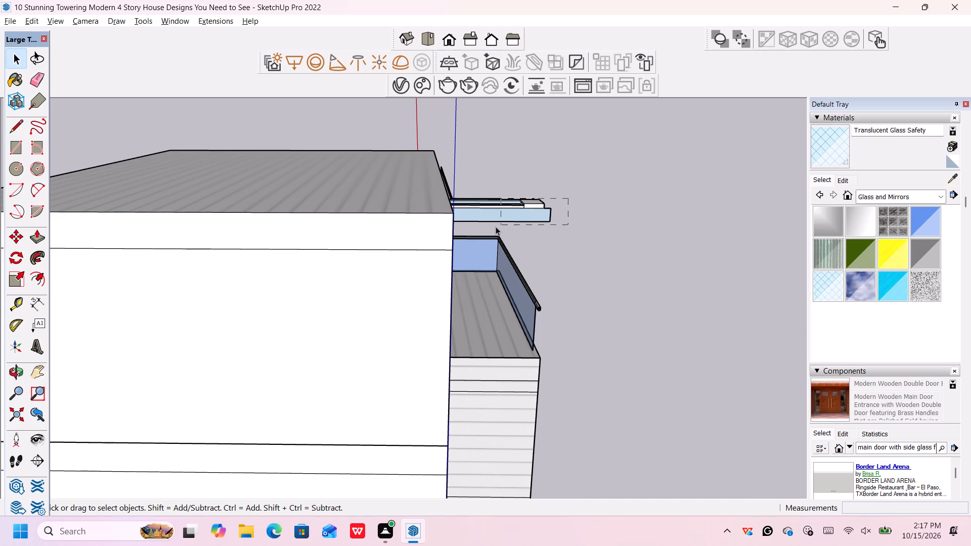
{"action": "left_click_drag", "start_coordinate": [496, 226], "coordinate": [469, 232]}
{"action": "key", "text": "Delete"}
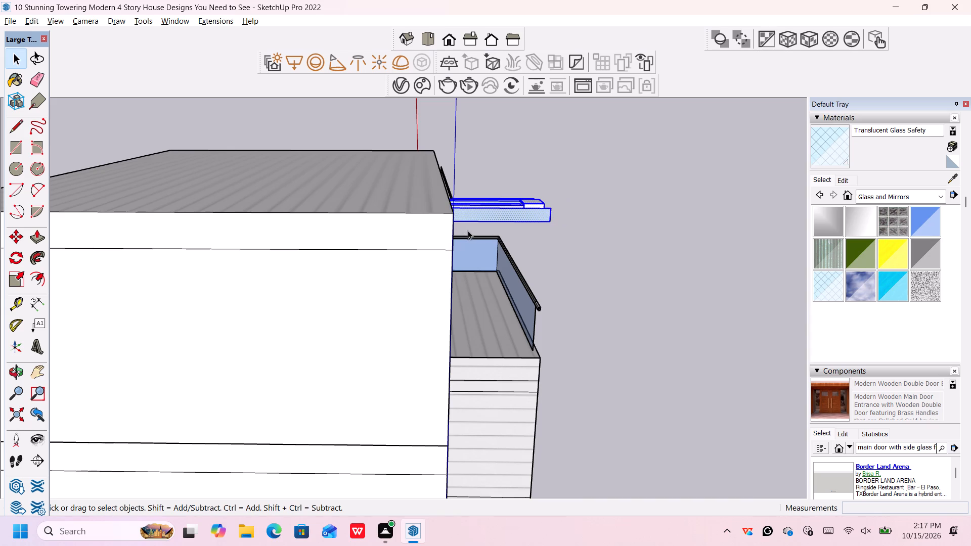
Delete the leftover strip faces and the long lower edge of the canopy remnant beneath the roof fascia, above the balcony door.
{"action": "scroll", "coordinate": [469, 226], "scroll_direction": "down", "scroll_amount": 5}
{"action": "middle_click_drag", "start_coordinate": [475, 217], "coordinate": [398, 230]}
{"action": "scroll", "coordinate": [464, 206], "scroll_direction": "up", "scroll_amount": 2}
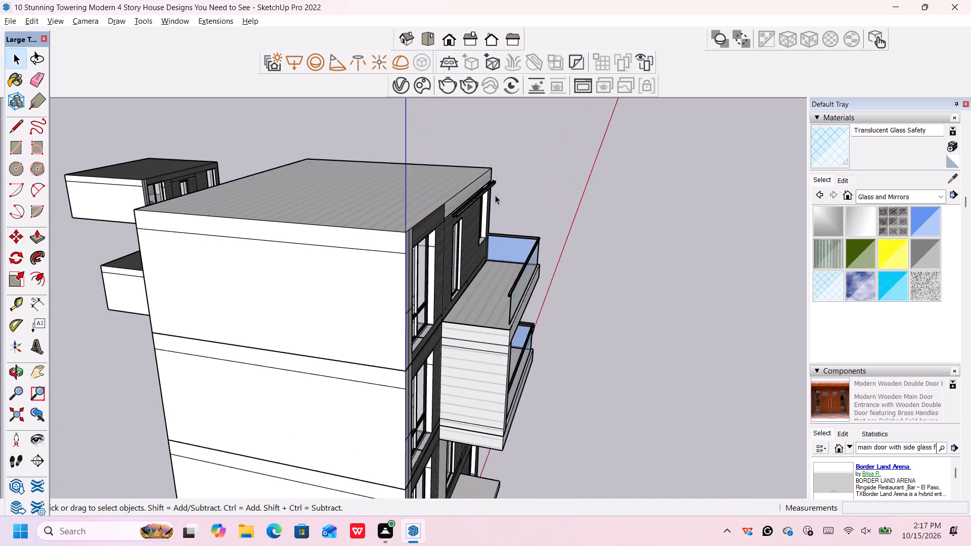
{"action": "scroll", "coordinate": [495, 195], "scroll_direction": "up", "scroll_amount": 3}
{"action": "scroll", "coordinate": [424, 217], "scroll_direction": "up", "scroll_amount": 4}
{"action": "scroll", "coordinate": [391, 249], "scroll_direction": "up", "scroll_amount": 3}
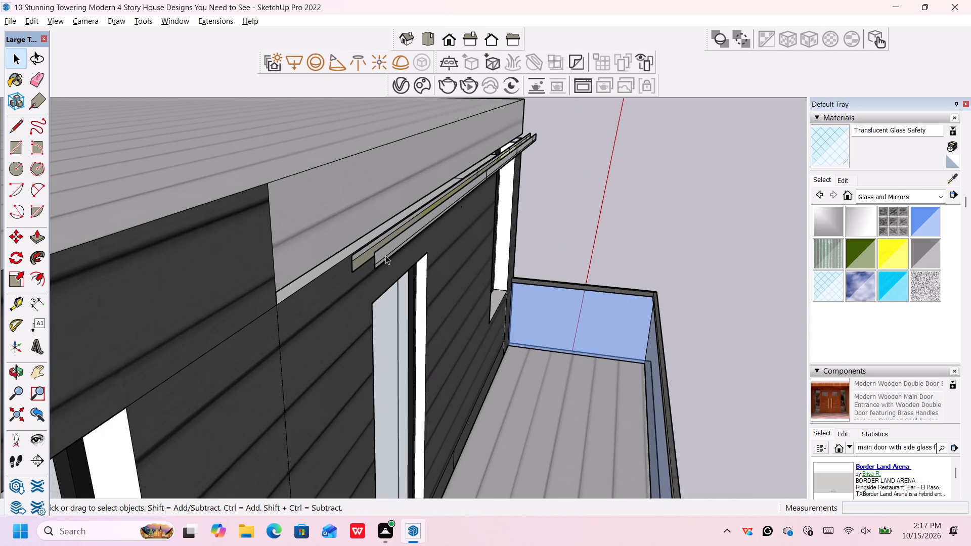
{"action": "left_click", "coordinate": [385, 255]}
{"action": "left_click", "coordinate": [386, 248]}
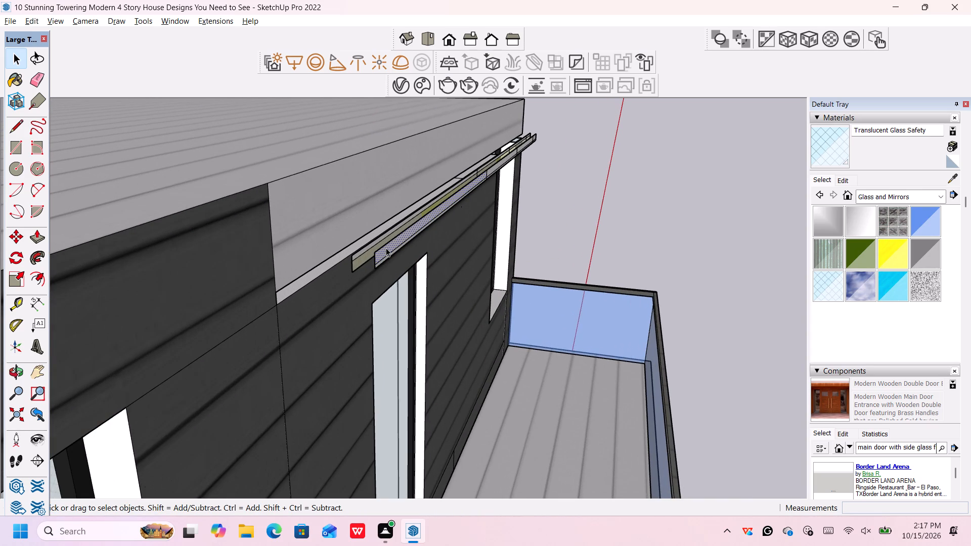
{"action": "key", "text": "Delete"}
{"action": "scroll", "coordinate": [384, 247], "scroll_direction": "up", "scroll_amount": 5}
{"action": "left_click", "coordinate": [361, 252]}
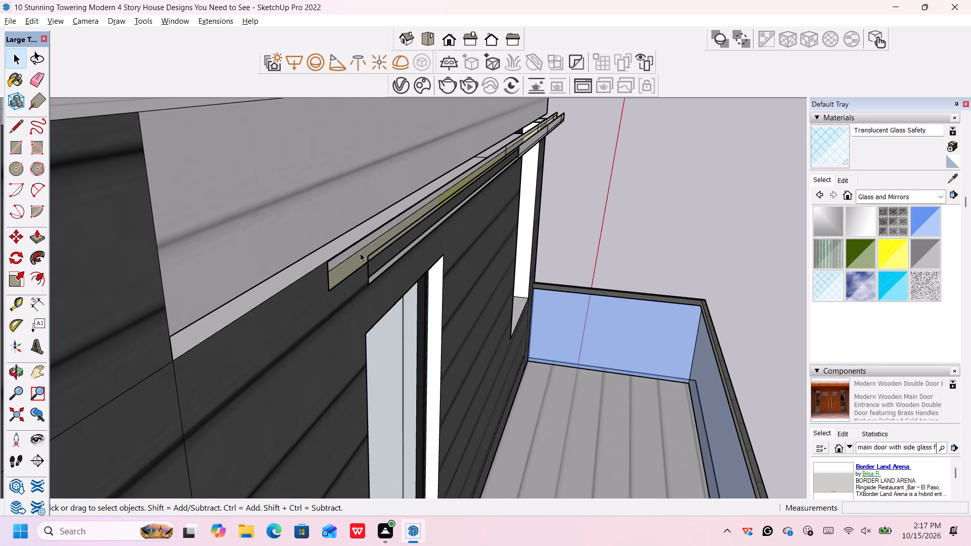
{"action": "key", "text": "Delete"}
{"action": "scroll", "coordinate": [361, 252], "scroll_direction": "up", "scroll_amount": 5}
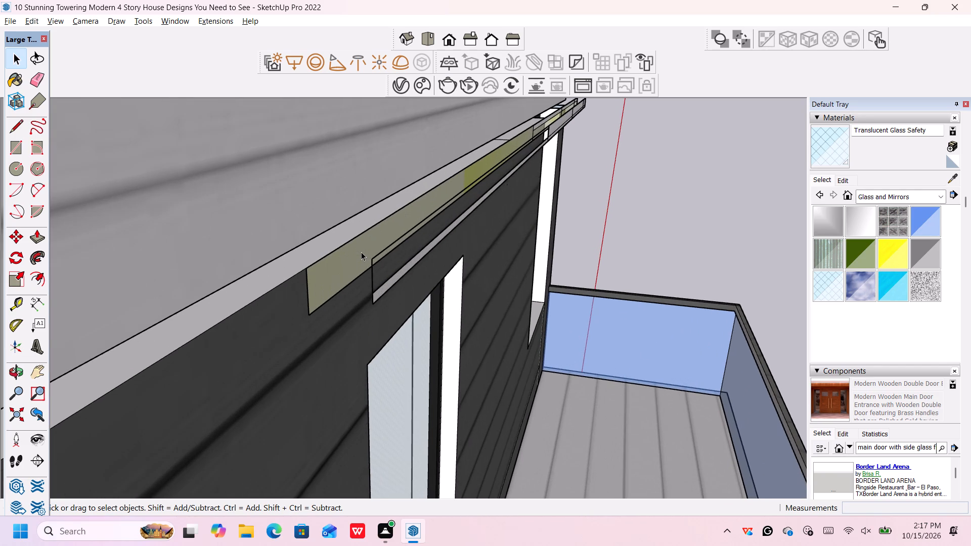
{"action": "left_click", "coordinate": [361, 252]}
{"action": "key", "text": "Delete"}
{"action": "scroll", "coordinate": [364, 251], "scroll_direction": "down", "scroll_amount": 7}
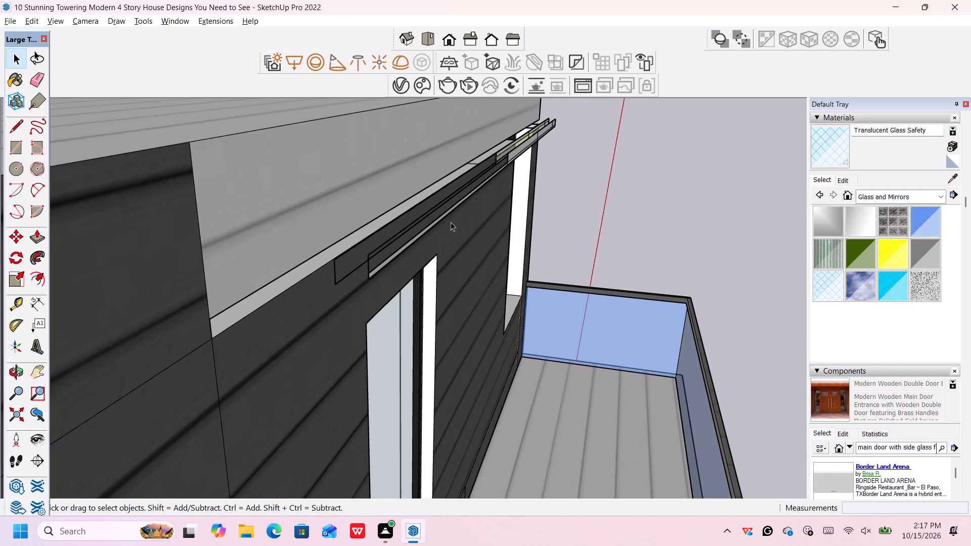
{"action": "left_click", "coordinate": [414, 240]}
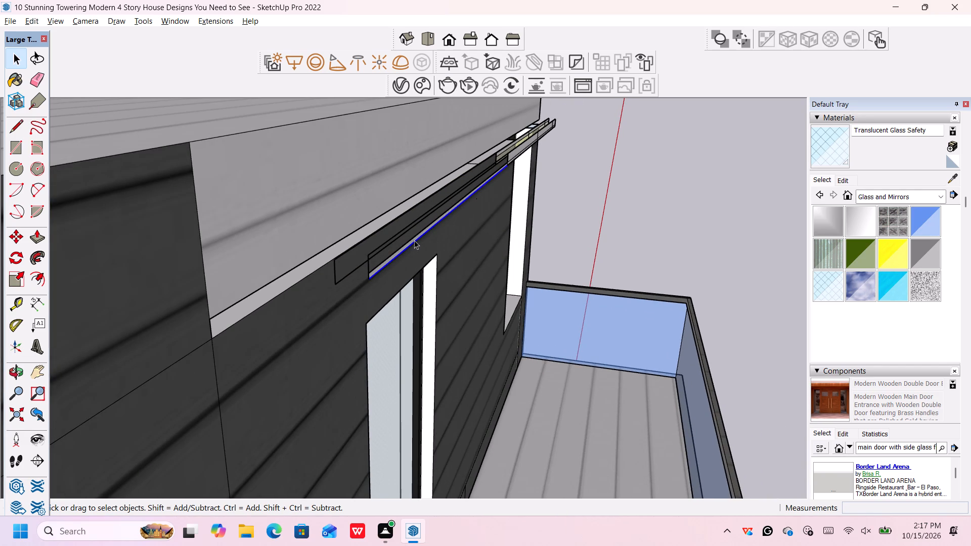
{"action": "scroll", "coordinate": [414, 240], "scroll_direction": "up", "scroll_amount": 5}
{"action": "key", "text": "Delete"}
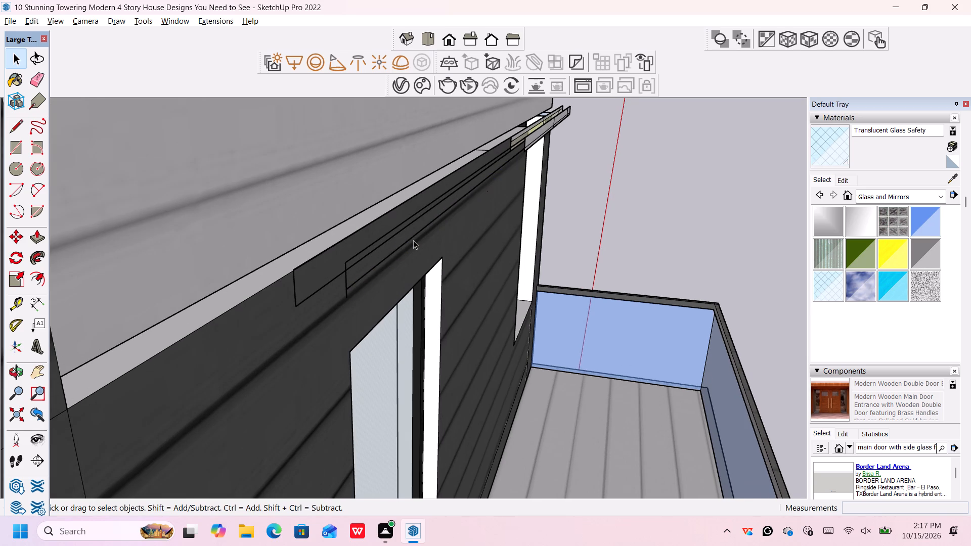
Delete the remaining loose canopy strips and outlines floating in front of the top-storey wall just below the roof.
{"action": "scroll", "coordinate": [413, 240], "scroll_direction": "down", "scroll_amount": 5}
{"action": "scroll", "coordinate": [526, 191], "scroll_direction": "down", "scroll_amount": 4}
{"action": "middle_click_drag", "start_coordinate": [543, 186], "coordinate": [461, 203]}
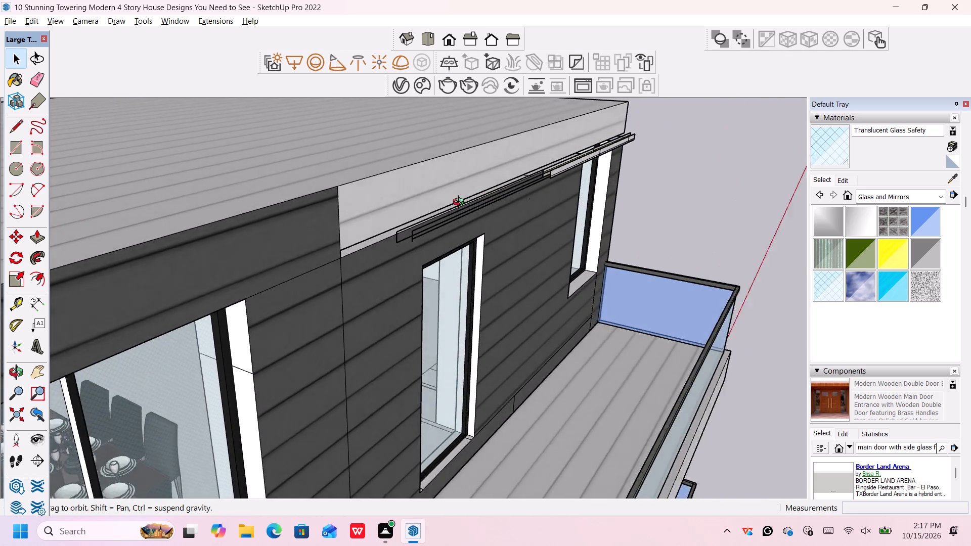
{"action": "middle_click_drag", "start_coordinate": [461, 203], "coordinate": [280, 188]}
{"action": "scroll", "coordinate": [280, 189], "scroll_direction": "up", "scroll_amount": 4}
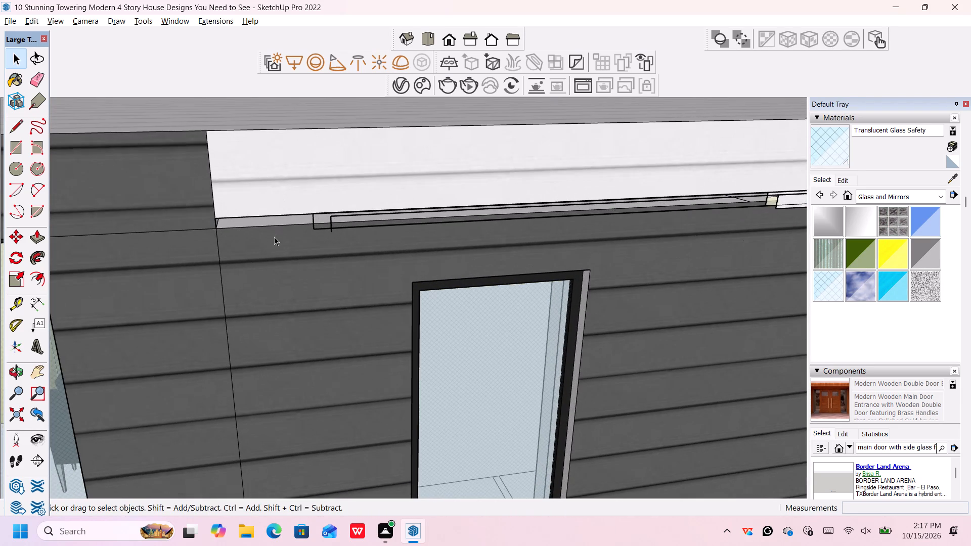
{"action": "middle_click_drag", "start_coordinate": [276, 247], "coordinate": [275, 218]}
{"action": "scroll", "coordinate": [274, 219], "scroll_direction": "up", "scroll_amount": 4}
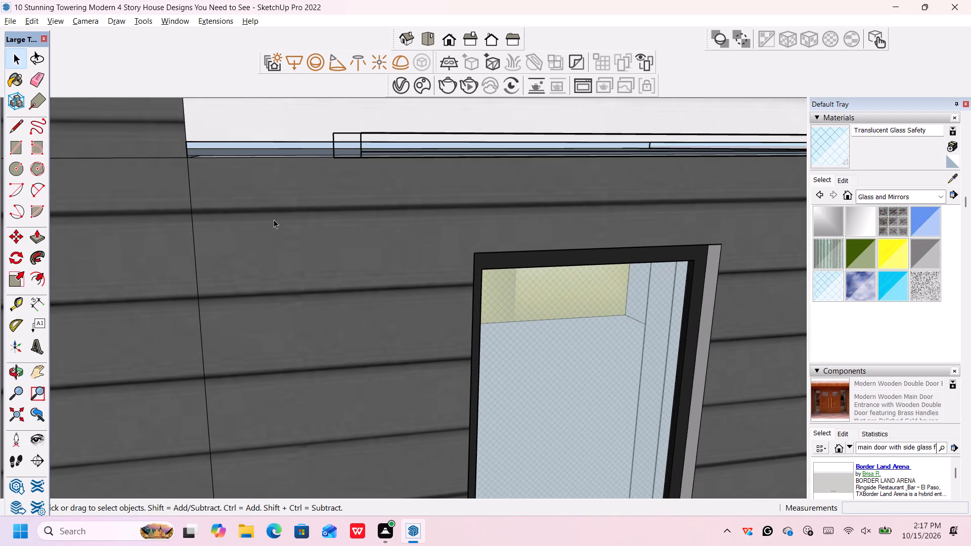
{"action": "scroll", "coordinate": [275, 213], "scroll_direction": "down", "scroll_amount": 11}
{"action": "scroll", "coordinate": [593, 220], "scroll_direction": "down", "scroll_amount": 5}
{"action": "middle_click_drag", "start_coordinate": [650, 192], "coordinate": [647, 193]}
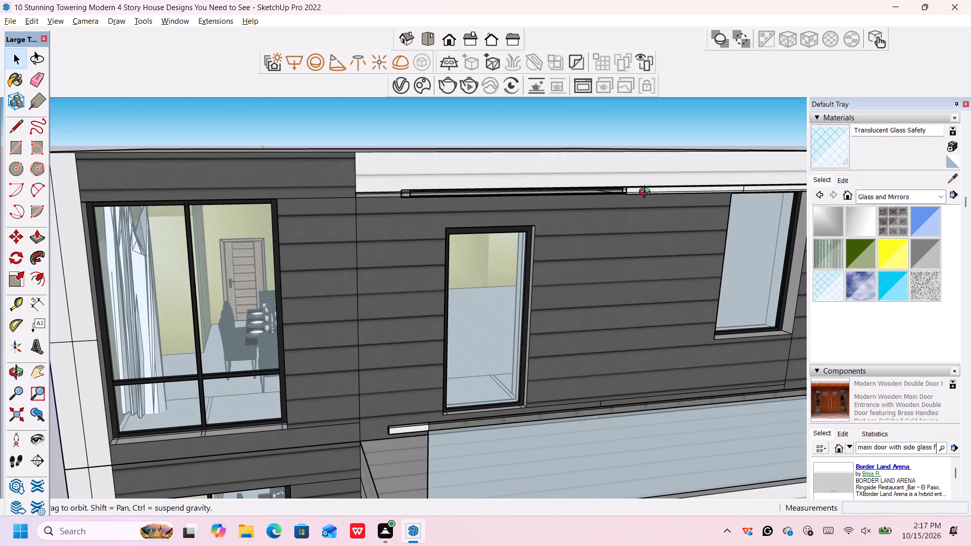
{"action": "middle_click_drag", "start_coordinate": [647, 193], "coordinate": [644, 235]}
{"action": "scroll", "coordinate": [645, 235], "scroll_direction": "down", "scroll_amount": 7}
{"action": "scroll", "coordinate": [732, 232], "scroll_direction": "down", "scroll_amount": 4}
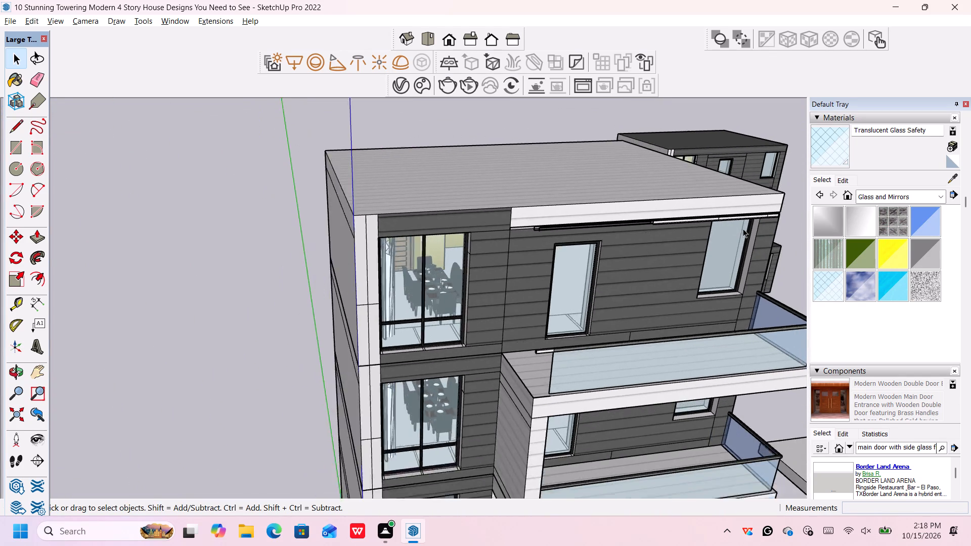
{"action": "middle_click_drag", "start_coordinate": [767, 224], "coordinate": [377, 183]}
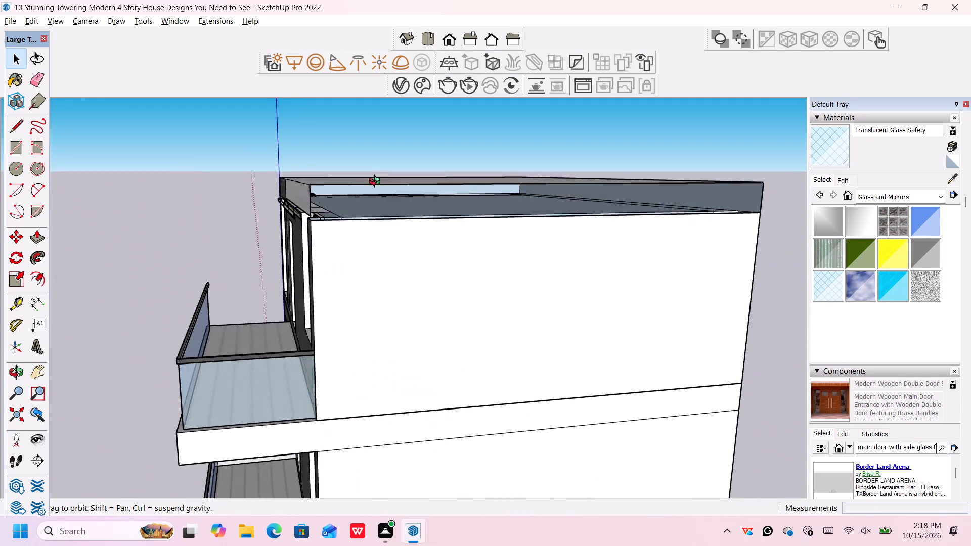
{"action": "middle_click_drag", "start_coordinate": [377, 183], "coordinate": [365, 183]}
{"action": "scroll", "coordinate": [280, 214], "scroll_direction": "up", "scroll_amount": 2}
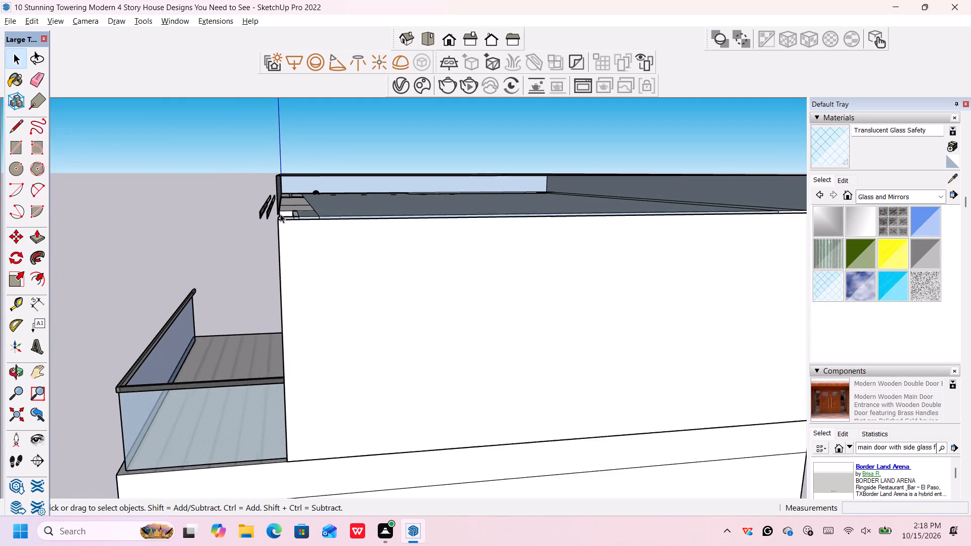
{"action": "scroll", "coordinate": [280, 214], "scroll_direction": "up", "scroll_amount": 1}
{"action": "left_click_drag", "start_coordinate": [270, 212], "coordinate": [239, 218]}
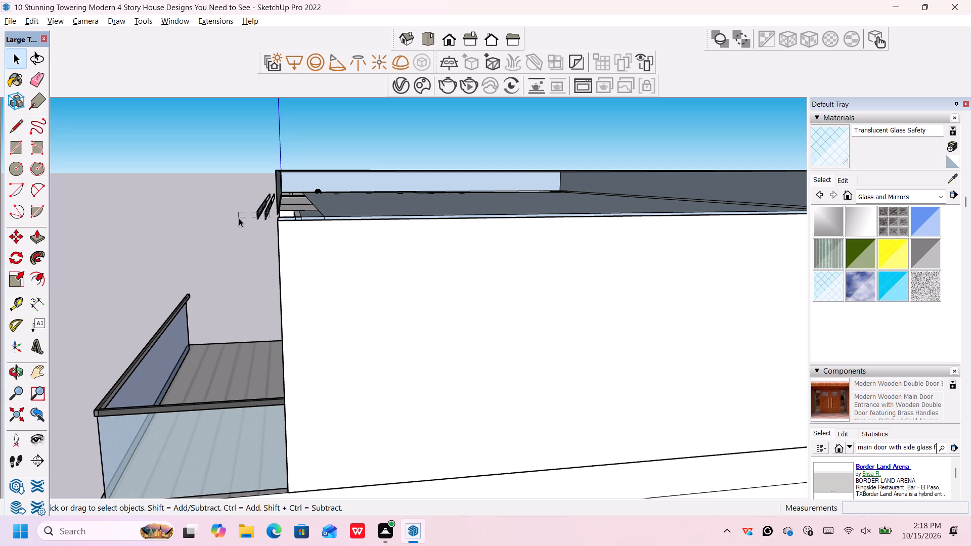
{"action": "left_click_drag", "start_coordinate": [239, 218], "coordinate": [237, 224]}
{"action": "scroll", "coordinate": [271, 199], "scroll_direction": "up", "scroll_amount": 4}
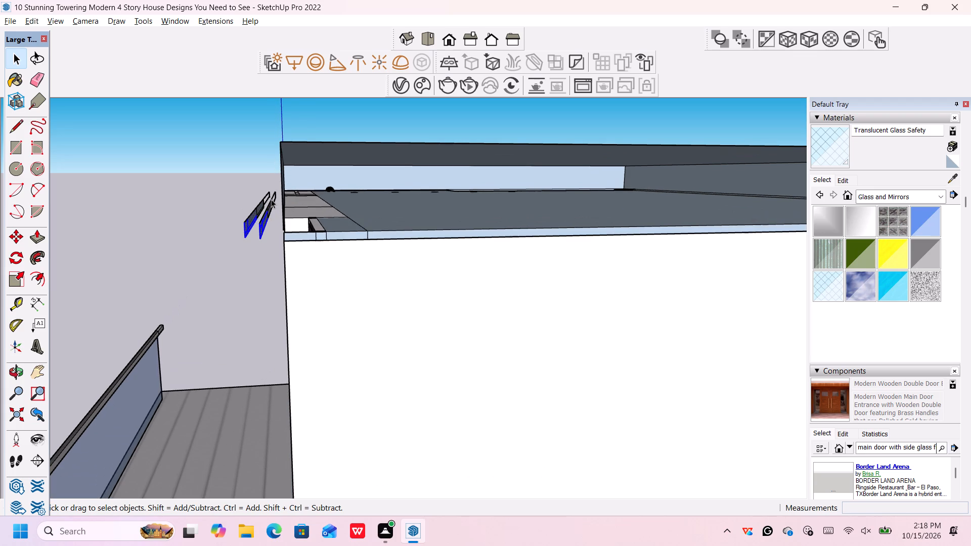
{"action": "left_click_drag", "start_coordinate": [277, 185], "coordinate": [232, 254]}
{"action": "key", "text": "Delete"}
Push/Pull the large ceiling slab face inside the roof's open side upward by 2' to the roof.
{"action": "scroll", "coordinate": [237, 250], "scroll_direction": "down", "scroll_amount": 6}
{"action": "scroll", "coordinate": [311, 247], "scroll_direction": "up", "scroll_amount": 2}
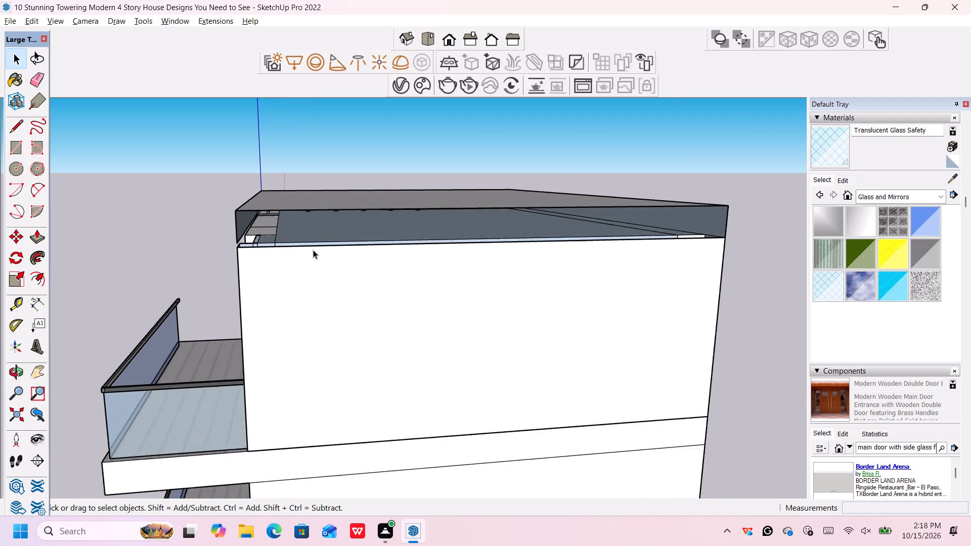
{"action": "scroll", "coordinate": [313, 250], "scroll_direction": "up", "scroll_amount": 2}
{"action": "middle_click_drag", "start_coordinate": [315, 251], "coordinate": [334, 249]}
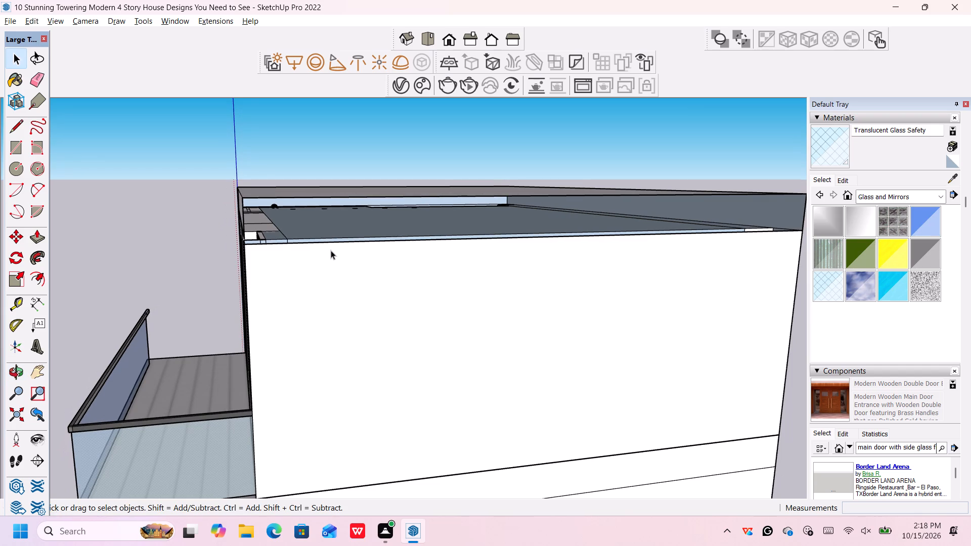
{"action": "key", "text": "p"}
{"action": "left_click", "coordinate": [357, 223]}
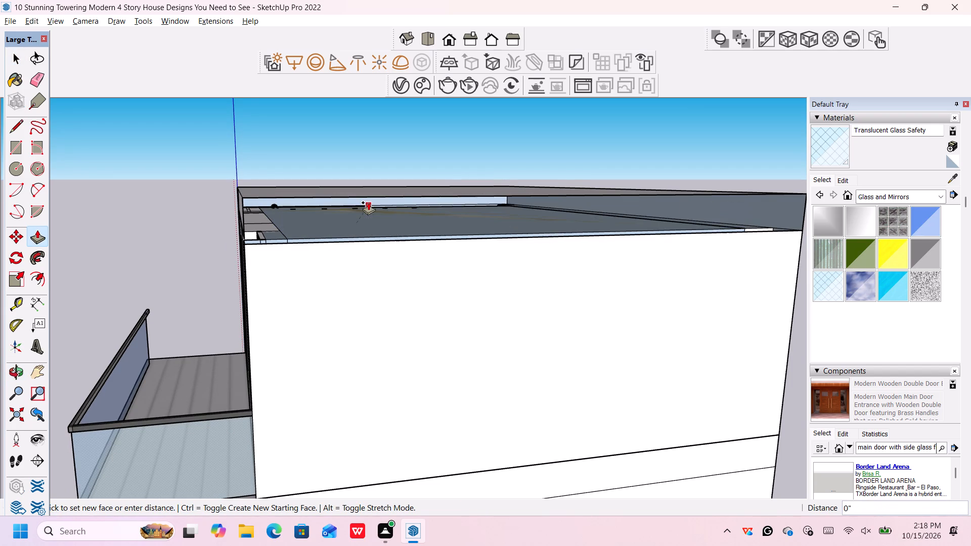
{"action": "left_click", "coordinate": [381, 195]}
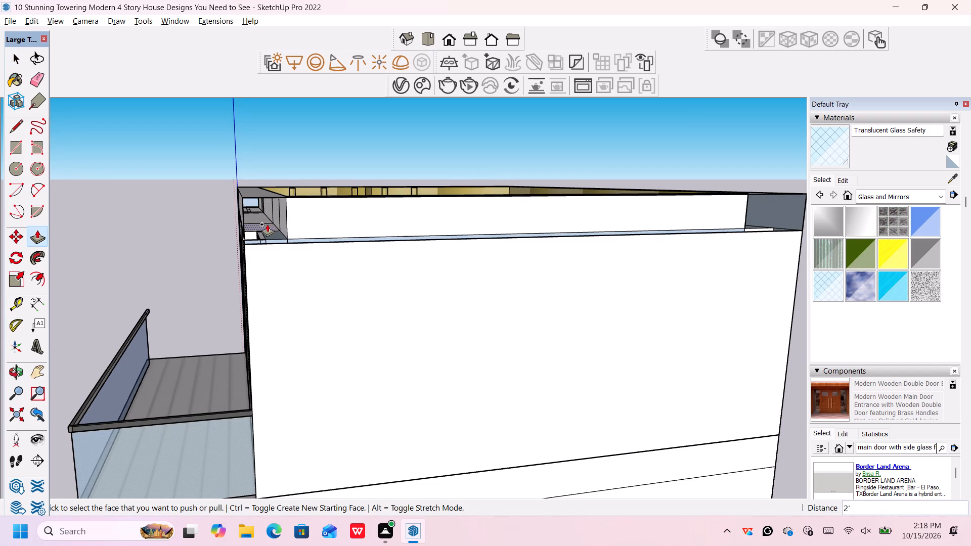
{"action": "scroll", "coordinate": [284, 217], "scroll_direction": "down", "scroll_amount": 4}
{"action": "middle_click_drag", "start_coordinate": [287, 221], "coordinate": [307, 296]}
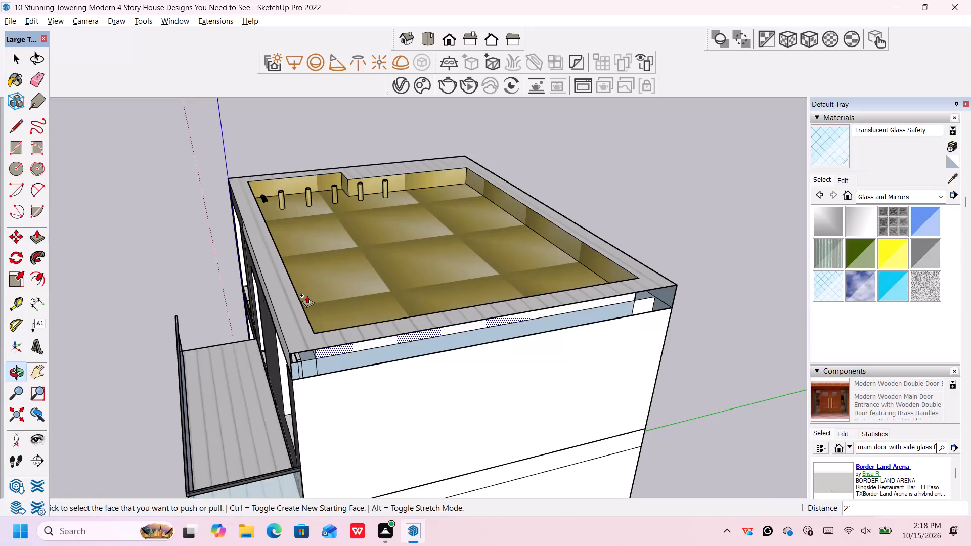
Push/Pull the recessed slab face inside the roof up 2' until it is flush with the surrounding roof rim.
{"action": "scroll", "coordinate": [321, 279], "scroll_direction": "down", "scroll_amount": 4}
{"action": "scroll", "coordinate": [330, 275], "scroll_direction": "up", "scroll_amount": 3}
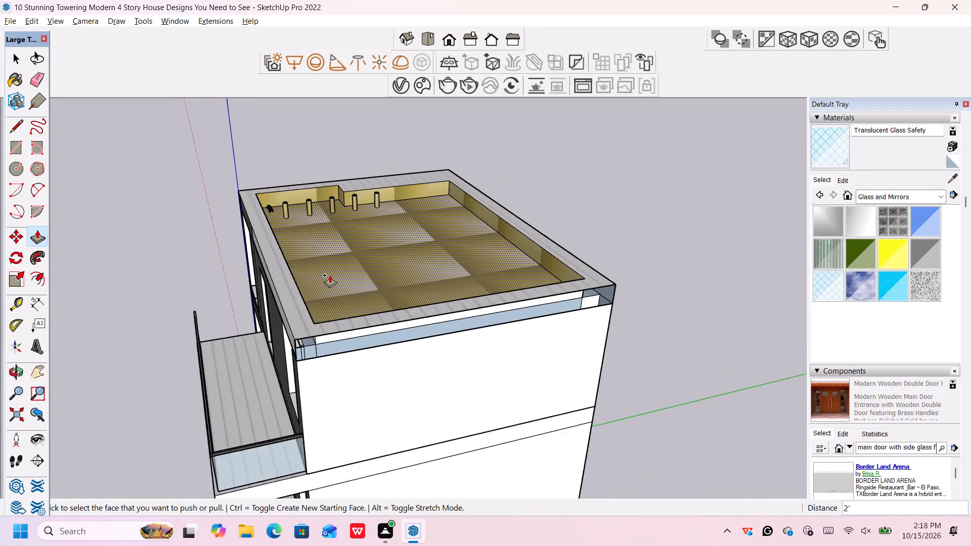
{"action": "scroll", "coordinate": [330, 275], "scroll_direction": "up", "scroll_amount": 3}
{"action": "left_click", "coordinate": [361, 278]}
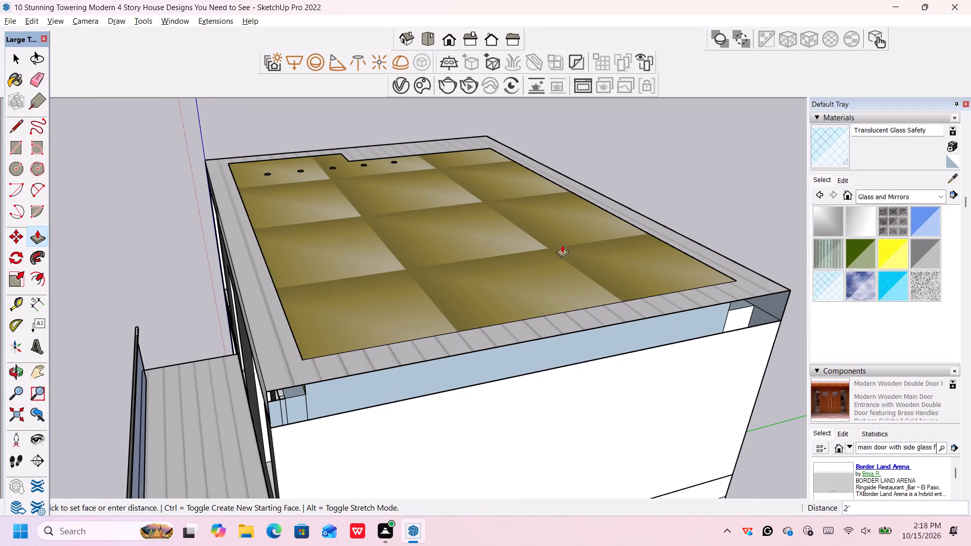
{"action": "left_click", "coordinate": [657, 238]}
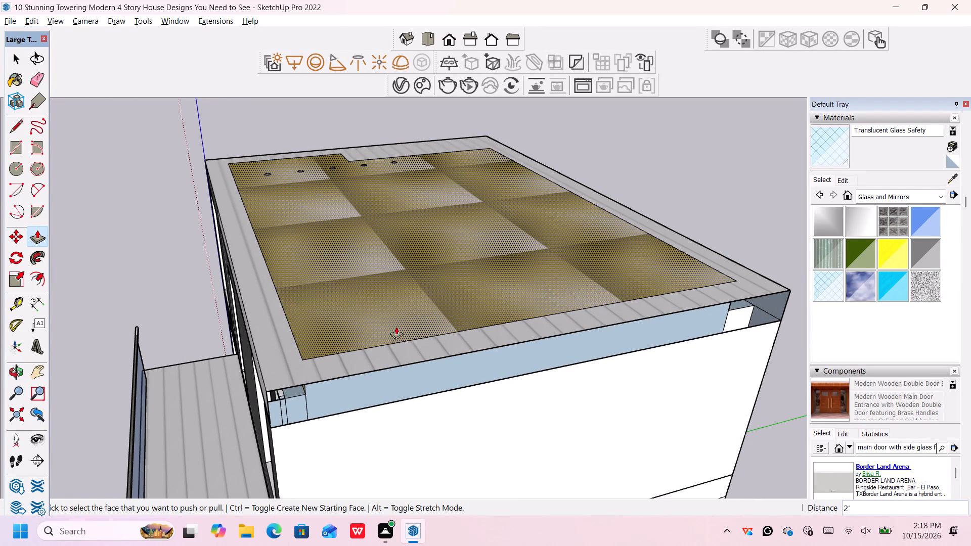
Push/Pull the roof rim's underside down 2' onto the top-storey wall to close the open gap along the building's end.
{"action": "scroll", "coordinate": [380, 320], "scroll_direction": "up", "scroll_amount": 3}
{"action": "scroll", "coordinate": [380, 317], "scroll_direction": "down", "scroll_amount": 4}
{"action": "middle_click_drag", "start_coordinate": [387, 338], "coordinate": [376, 283]}
{"action": "scroll", "coordinate": [295, 284], "scroll_direction": "up", "scroll_amount": 4}
{"action": "scroll", "coordinate": [266, 222], "scroll_direction": "up", "scroll_amount": 2}
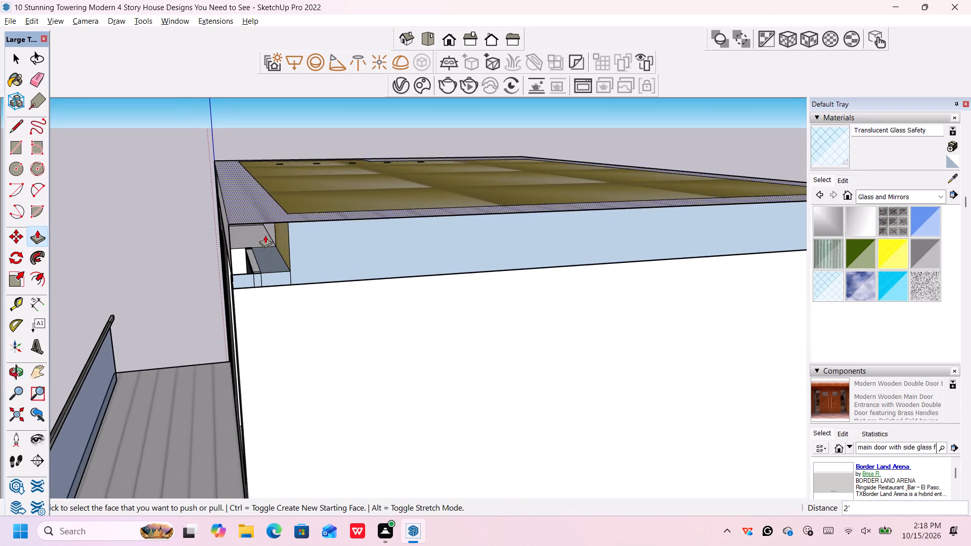
{"action": "scroll", "coordinate": [265, 235], "scroll_direction": "up", "scroll_amount": 4}
{"action": "middle_click_drag", "start_coordinate": [260, 234], "coordinate": [255, 219]}
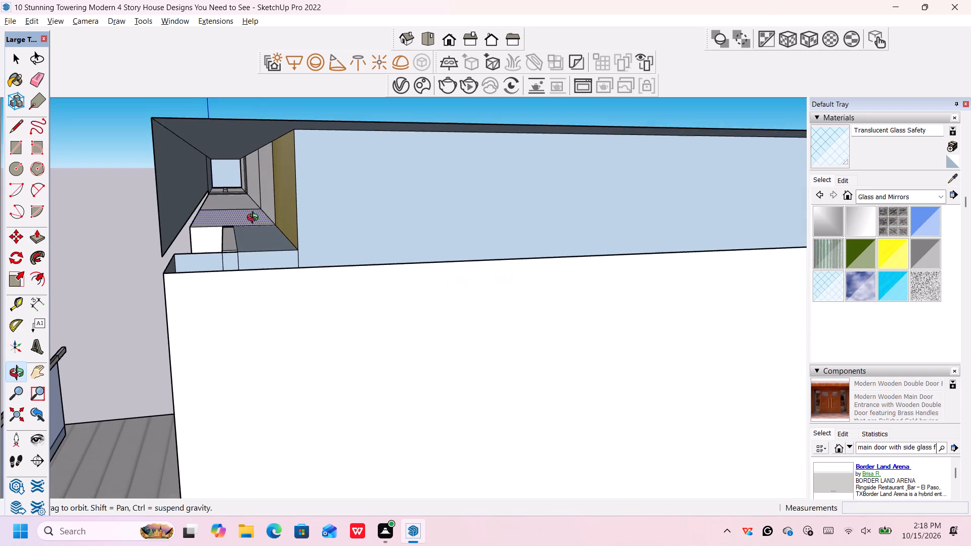
{"action": "middle_click_drag", "start_coordinate": [255, 219], "coordinate": [255, 220]}
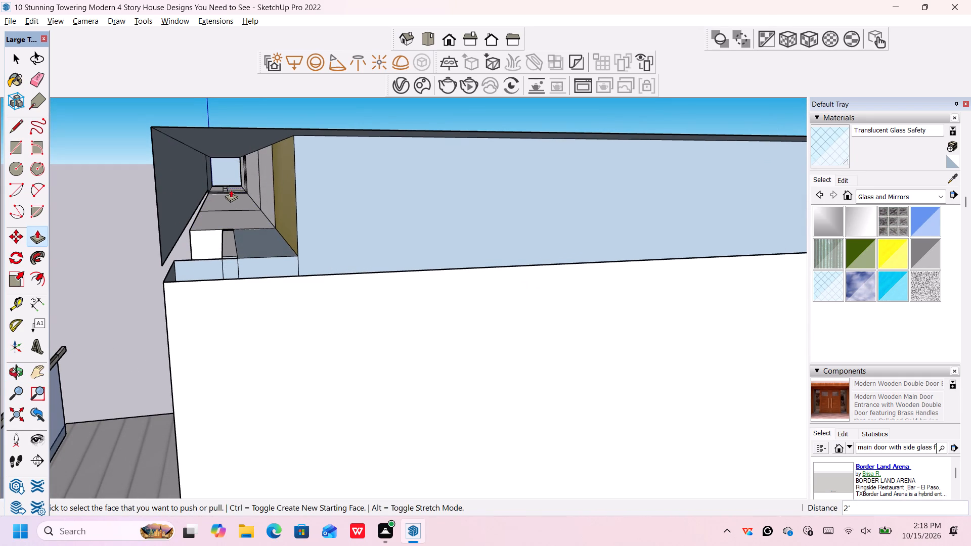
{"action": "scroll", "coordinate": [249, 168], "scroll_direction": "down", "scroll_amount": 1}
{"action": "middle_click", "coordinate": [249, 168]}
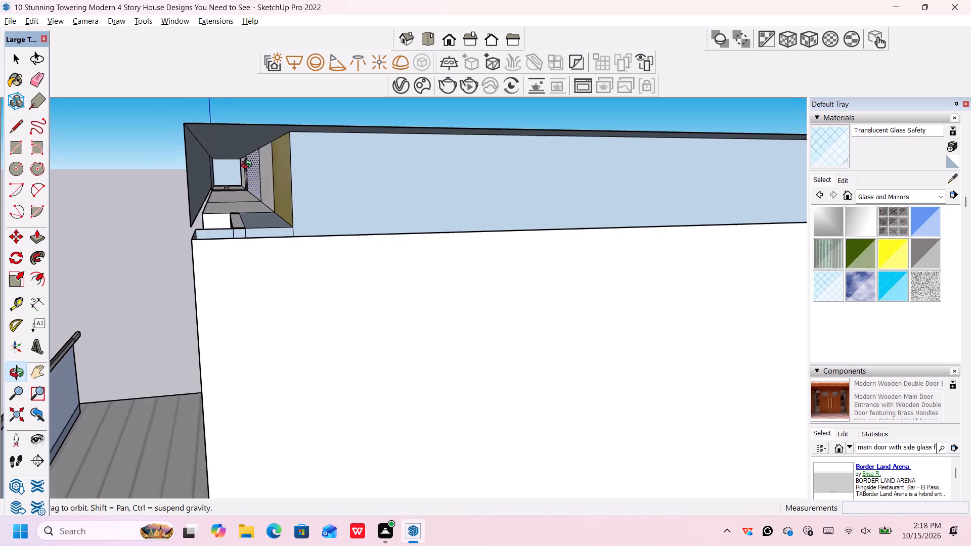
{"action": "middle_click", "coordinate": [248, 167]}
{"action": "left_click", "coordinate": [250, 232]}
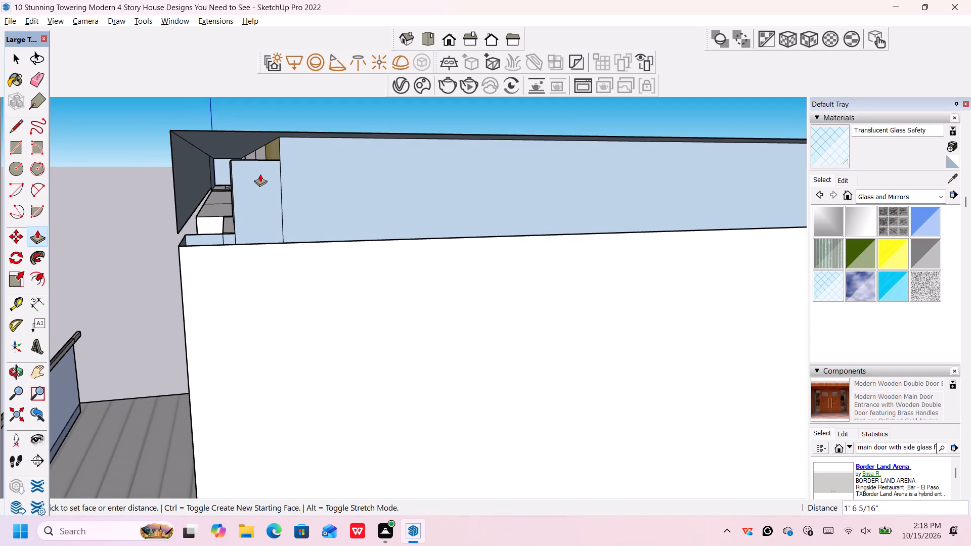
{"action": "key", "text": "Escape"}
{"action": "left_click", "coordinate": [239, 146]}
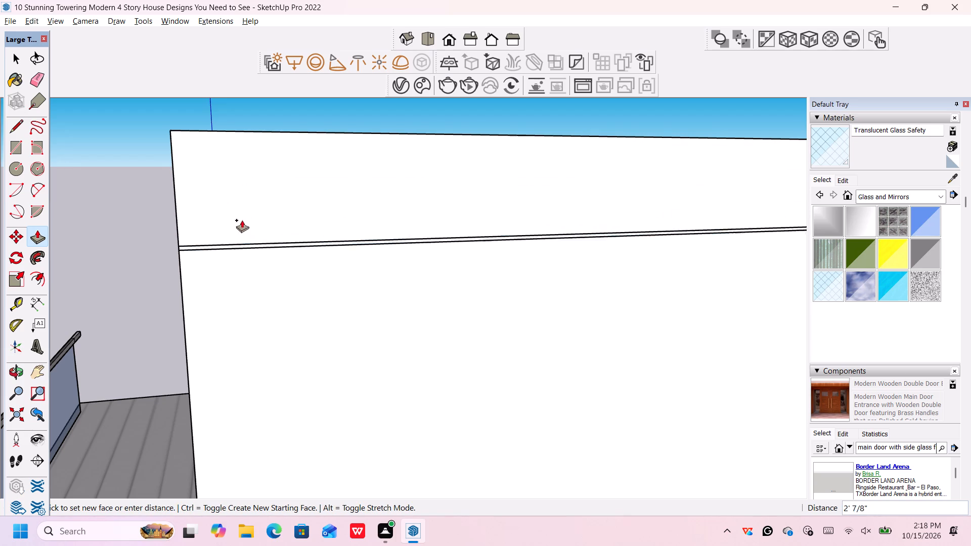
{"action": "left_click", "coordinate": [186, 247]}
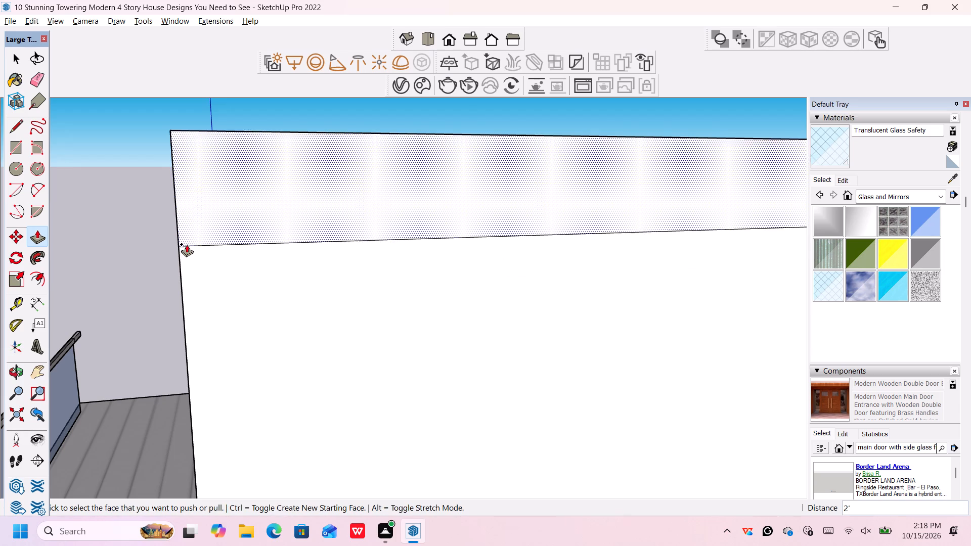
Inspect the closed roof edge and the front facade of the upper storeys from several angles.
{"action": "scroll", "coordinate": [187, 244], "scroll_direction": "down", "scroll_amount": 20}
{"action": "scroll", "coordinate": [187, 244], "scroll_direction": "down", "scroll_amount": 9}
{"action": "middle_click_drag", "start_coordinate": [201, 235], "coordinate": [213, 241]}
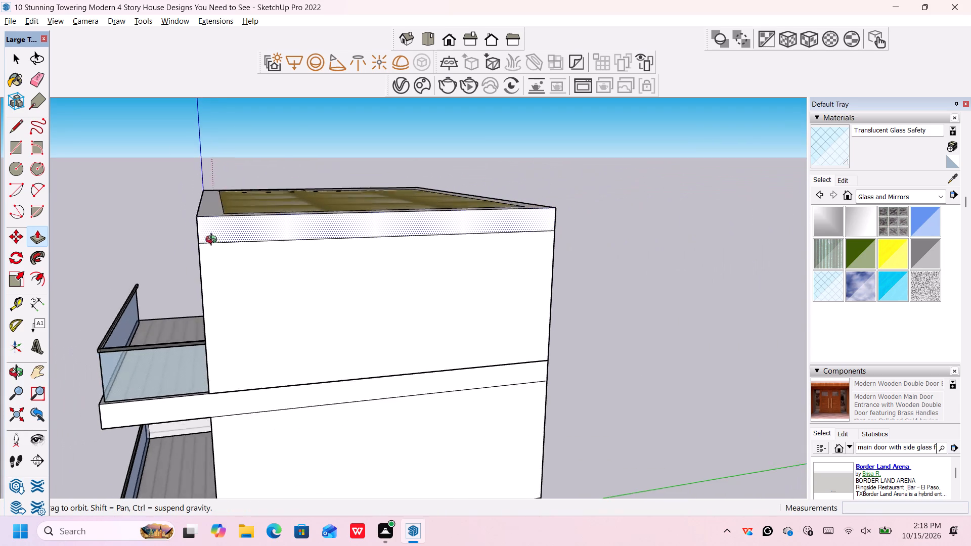
{"action": "middle_click_drag", "start_coordinate": [213, 241], "coordinate": [470, 255]}
{"action": "scroll", "coordinate": [318, 190], "scroll_direction": "up", "scroll_amount": 4}
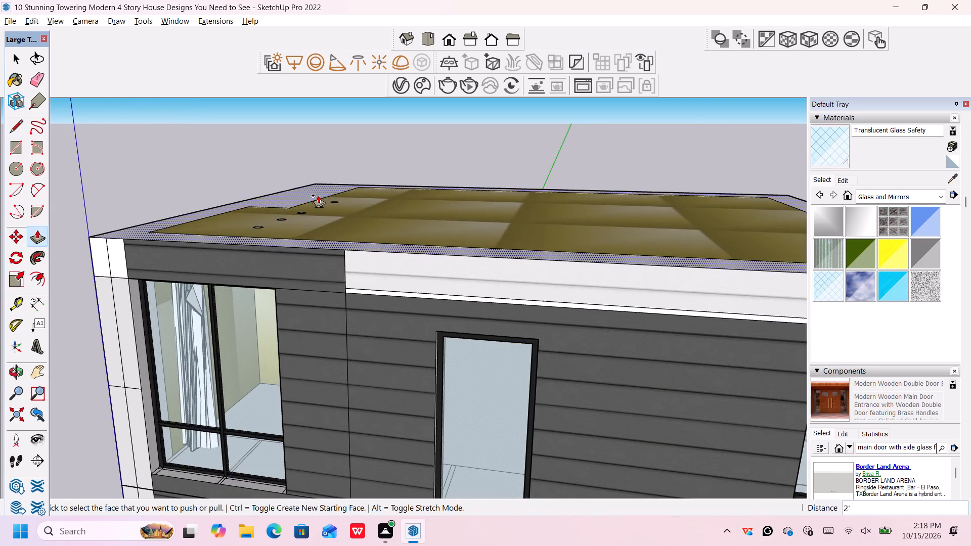
{"action": "scroll", "coordinate": [346, 214], "scroll_direction": "down", "scroll_amount": 7}
{"action": "middle_click_drag", "start_coordinate": [346, 215], "coordinate": [383, 213]}
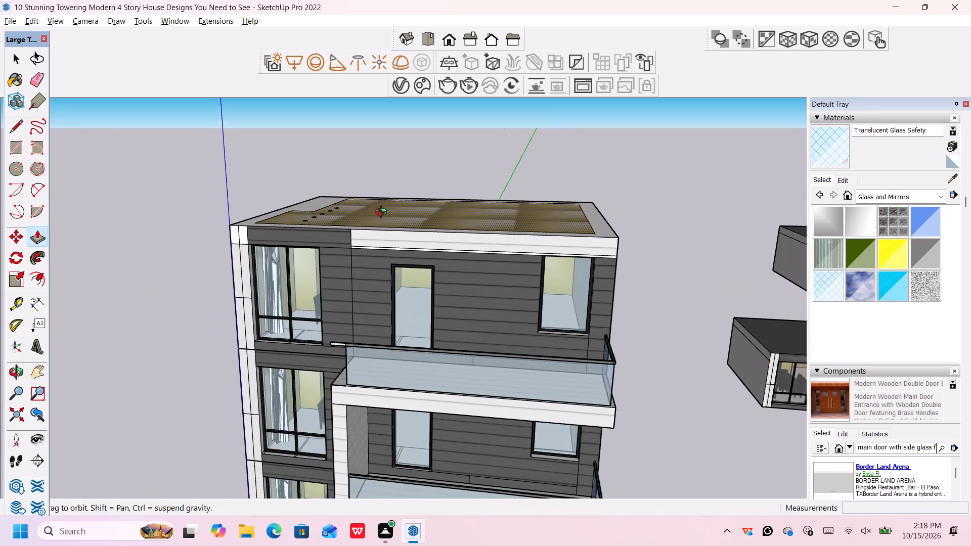
{"action": "middle_click_drag", "start_coordinate": [383, 213], "coordinate": [397, 204]}
{"action": "scroll", "coordinate": [331, 213], "scroll_direction": "up", "scroll_amount": 2}
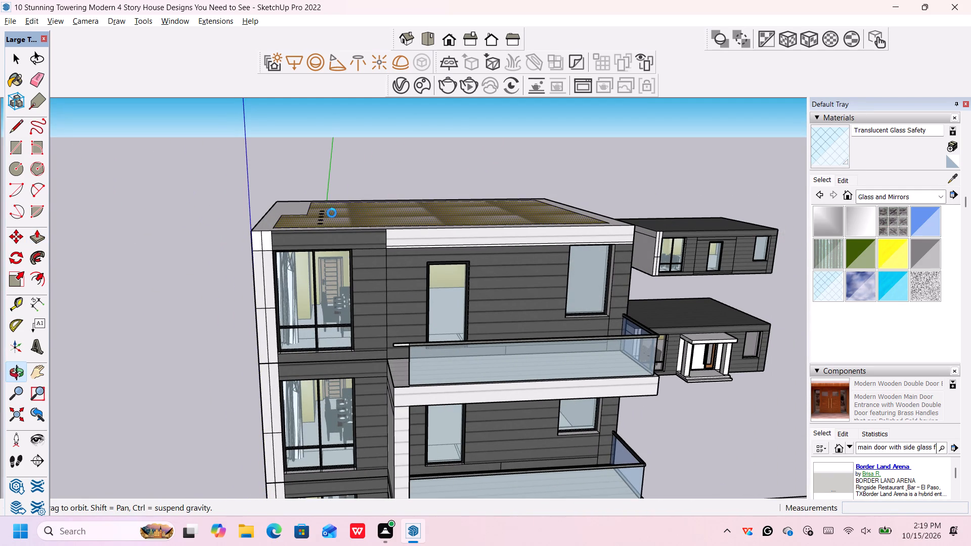
{"action": "scroll", "coordinate": [332, 213], "scroll_direction": "up", "scroll_amount": 4}
{"action": "scroll", "coordinate": [641, 153], "scroll_direction": "down", "scroll_amount": 3}
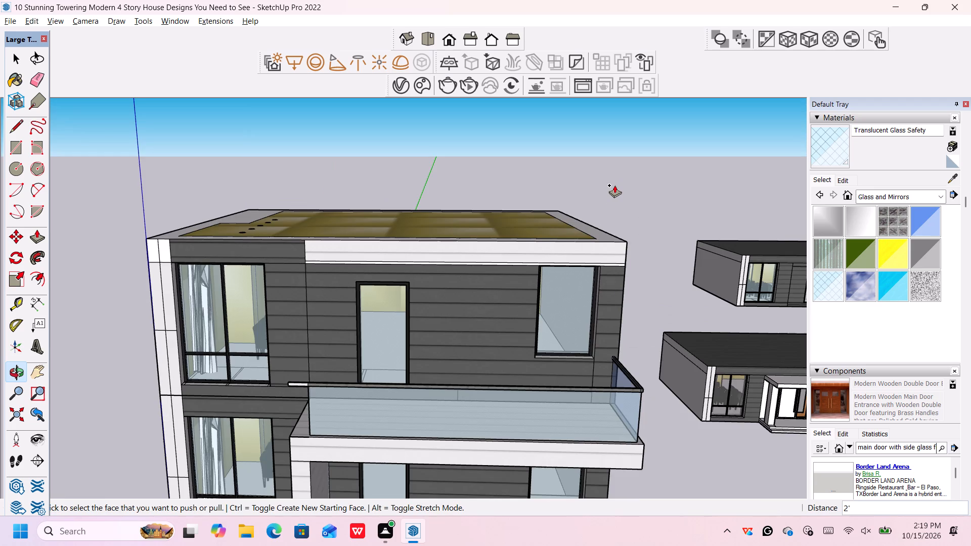
{"action": "scroll", "coordinate": [614, 185], "scroll_direction": "down", "scroll_amount": 4}
{"action": "scroll", "coordinate": [638, 254], "scroll_direction": "up", "scroll_amount": 4}
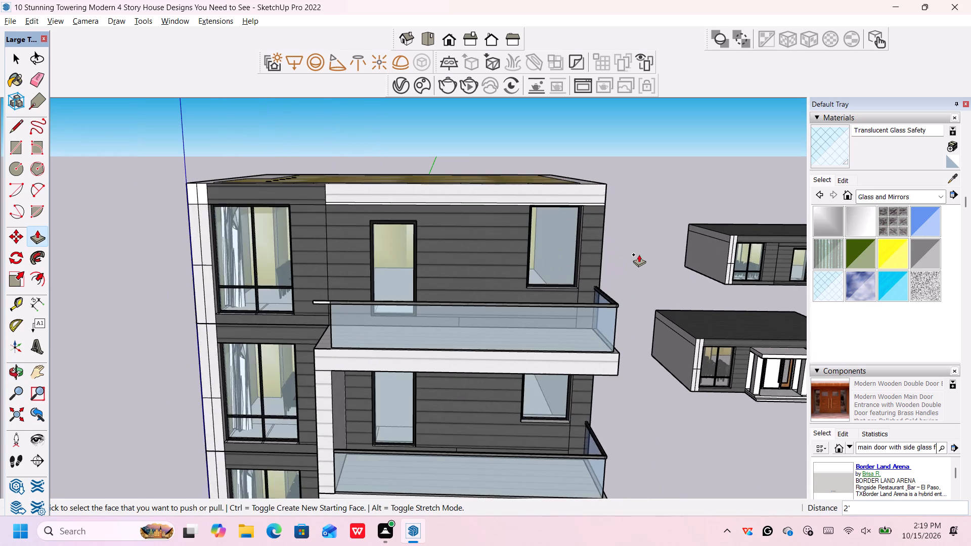
{"action": "scroll", "coordinate": [639, 254], "scroll_direction": "down", "scroll_amount": 1}
{"action": "middle_click_drag", "start_coordinate": [639, 256], "coordinate": [619, 238]}
{"action": "key", "text": "space"}
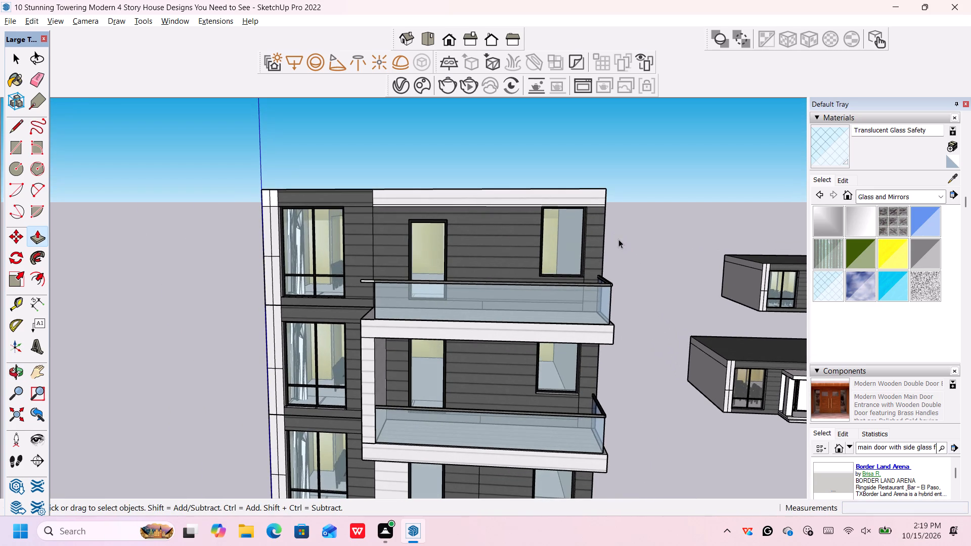
Draw a 3" by 2" rectangle capping the open end of the fourth-storey balcony's top rail.
{"action": "scroll", "coordinate": [429, 247], "scroll_direction": "up", "scroll_amount": 4}
{"action": "middle_click_drag", "start_coordinate": [385, 258], "coordinate": [457, 296]}
{"action": "scroll", "coordinate": [458, 294], "scroll_direction": "up", "scroll_amount": 2}
{"action": "scroll", "coordinate": [384, 317], "scroll_direction": "up", "scroll_amount": 6}
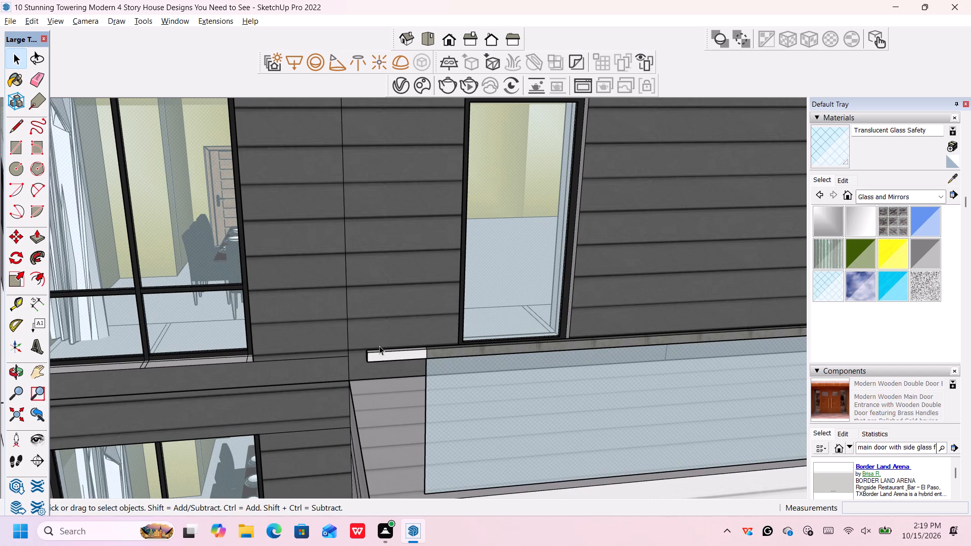
{"action": "middle_click_drag", "start_coordinate": [382, 346], "coordinate": [509, 353]}
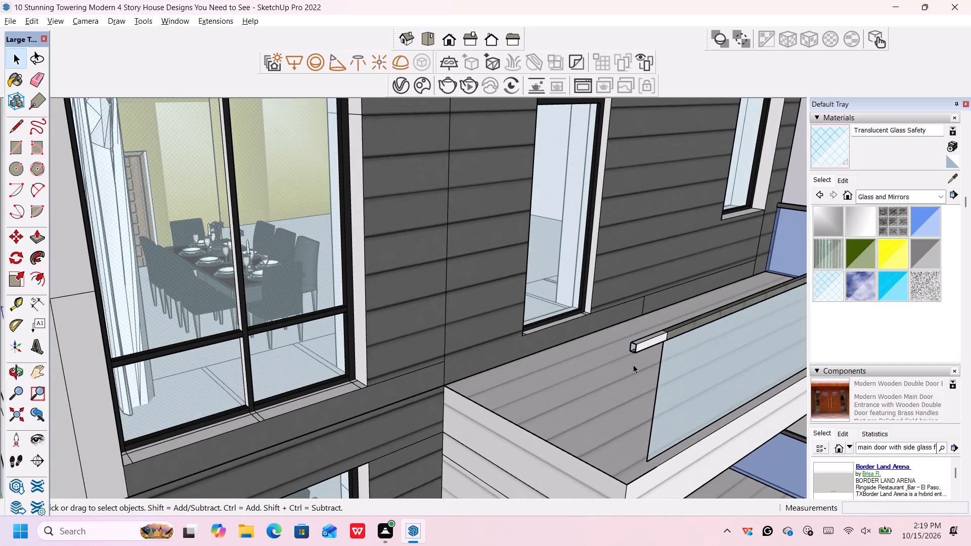
{"action": "scroll", "coordinate": [633, 365], "scroll_direction": "up", "scroll_amount": 5}
{"action": "key", "text": "r"}
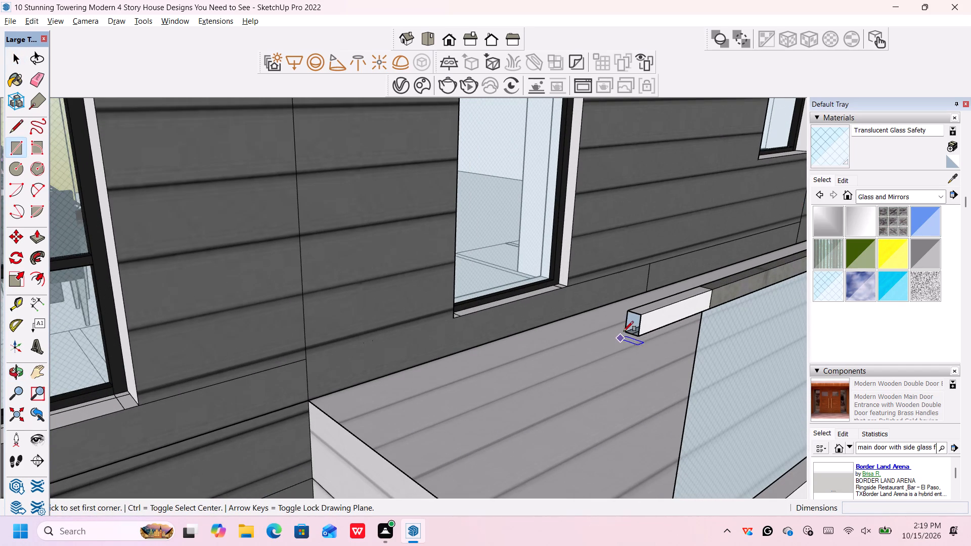
{"action": "left_click", "coordinate": [630, 315]}
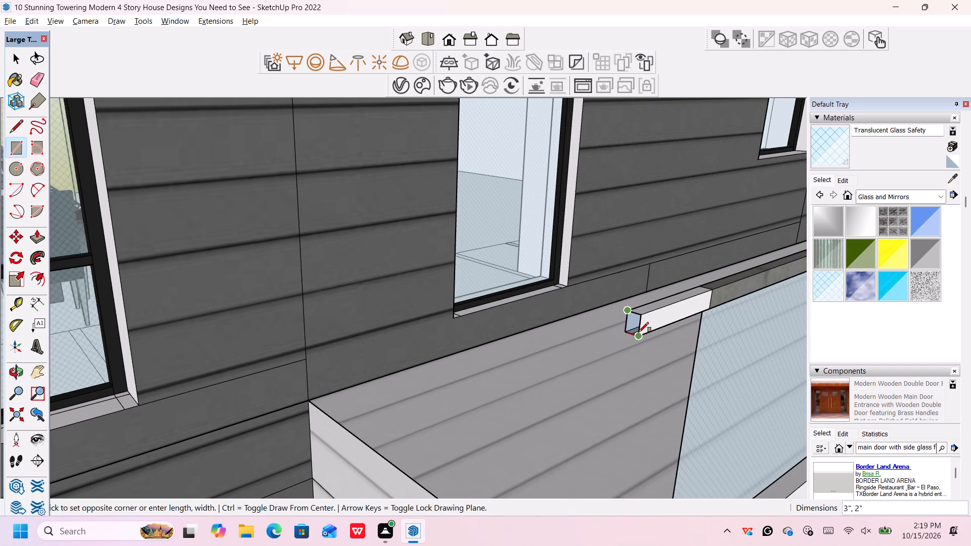
{"action": "left_click", "coordinate": [639, 335]}
{"action": "key", "text": "space"}
Examine the top-storey facade around the balcony door, the capped rail end and the white roof fascia.
{"action": "scroll", "coordinate": [639, 334], "scroll_direction": "down", "scroll_amount": 6}
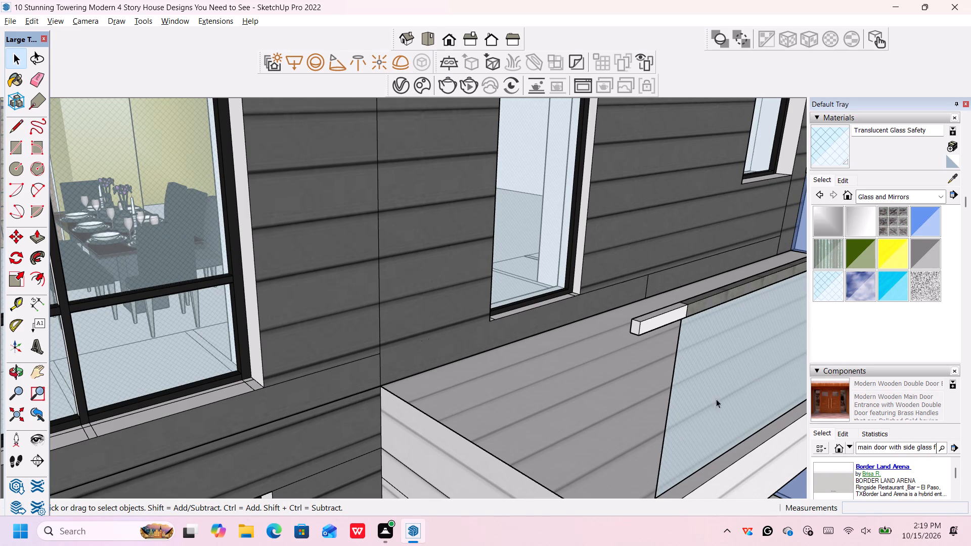
{"action": "scroll", "coordinate": [686, 420], "scroll_direction": "down", "scroll_amount": 10}
{"action": "middle_click_drag", "start_coordinate": [670, 430], "coordinate": [612, 410]}
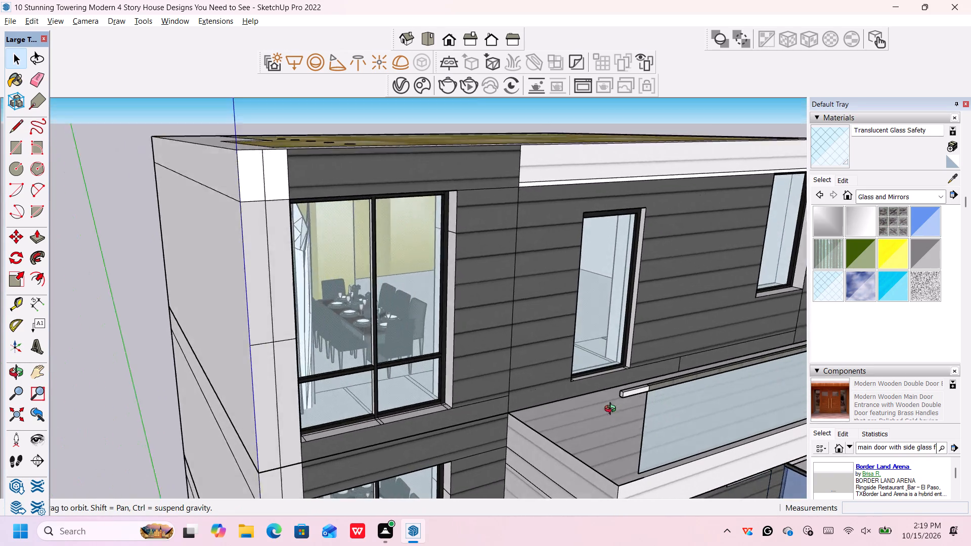
{"action": "middle_click_drag", "start_coordinate": [612, 410], "coordinate": [602, 404]}
{"action": "scroll", "coordinate": [600, 386], "scroll_direction": "down", "scroll_amount": 3}
{"action": "middle_click_drag", "start_coordinate": [597, 386], "coordinate": [541, 385]}
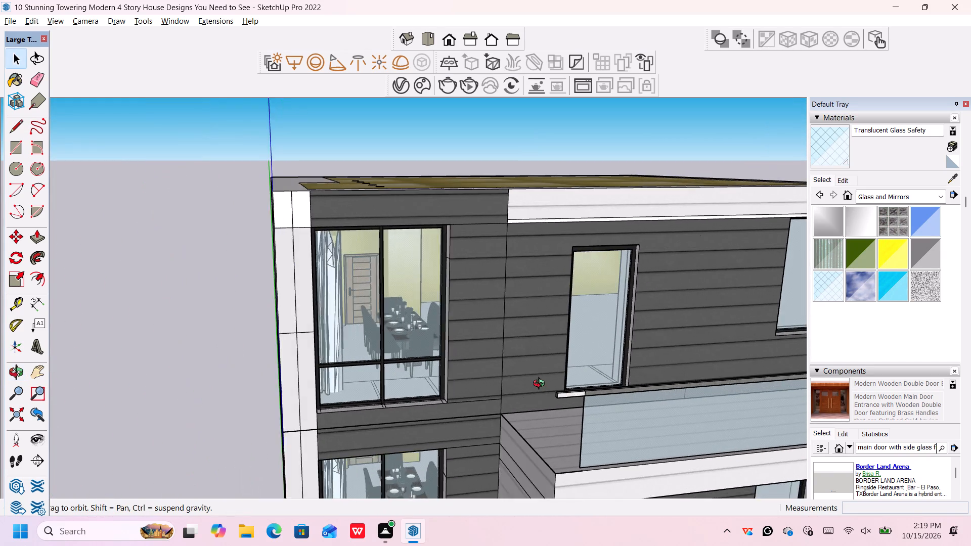
{"action": "middle_click_drag", "start_coordinate": [541, 385], "coordinate": [535, 385]}
{"action": "scroll", "coordinate": [540, 387], "scroll_direction": "down", "scroll_amount": 12}
{"action": "scroll", "coordinate": [563, 418], "scroll_direction": "up", "scroll_amount": 1}
{"action": "scroll", "coordinate": [571, 462], "scroll_direction": "down", "scroll_amount": 1}
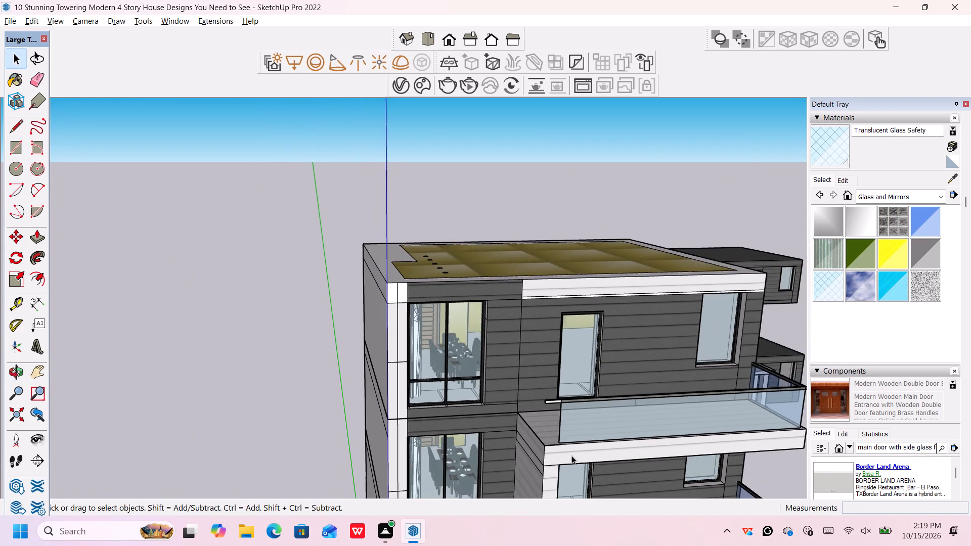
{"action": "scroll", "coordinate": [557, 399], "scroll_direction": "up", "scroll_amount": 4}
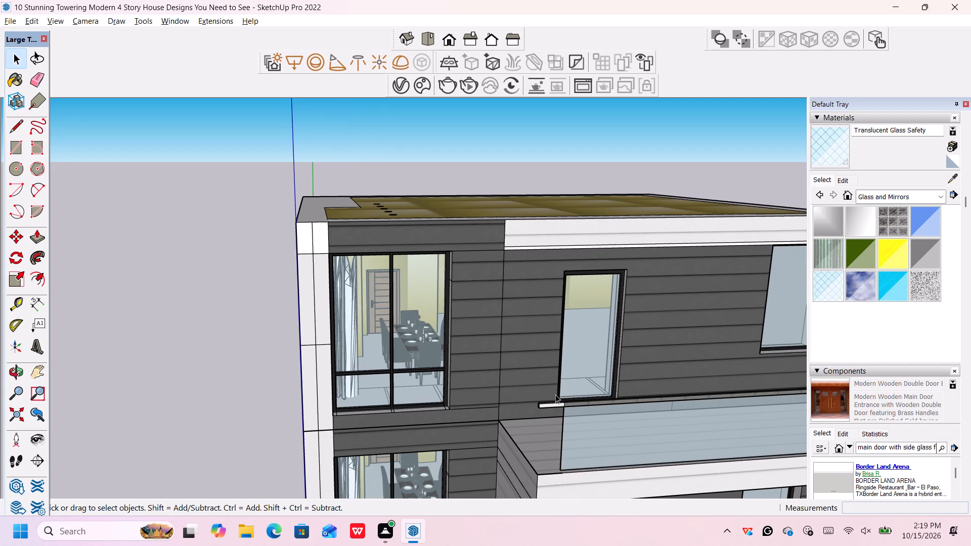
{"action": "scroll", "coordinate": [555, 394], "scroll_direction": "down", "scroll_amount": 3}
{"action": "middle_click_drag", "start_coordinate": [552, 386], "coordinate": [514, 377]}
{"action": "scroll", "coordinate": [514, 377], "scroll_direction": "up", "scroll_amount": 4}
{"action": "scroll", "coordinate": [515, 371], "scroll_direction": "down", "scroll_amount": 2}
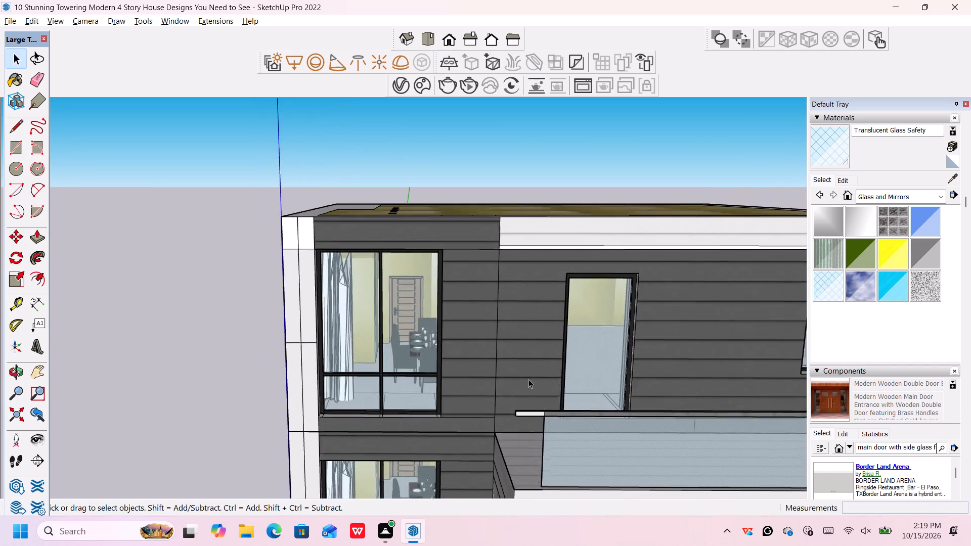
{"action": "scroll", "coordinate": [528, 379], "scroll_direction": "down", "scroll_amount": 2}
{"action": "middle_click_drag", "start_coordinate": [541, 377], "coordinate": [580, 425]}
{"action": "scroll", "coordinate": [579, 423], "scroll_direction": "up", "scroll_amount": 7}
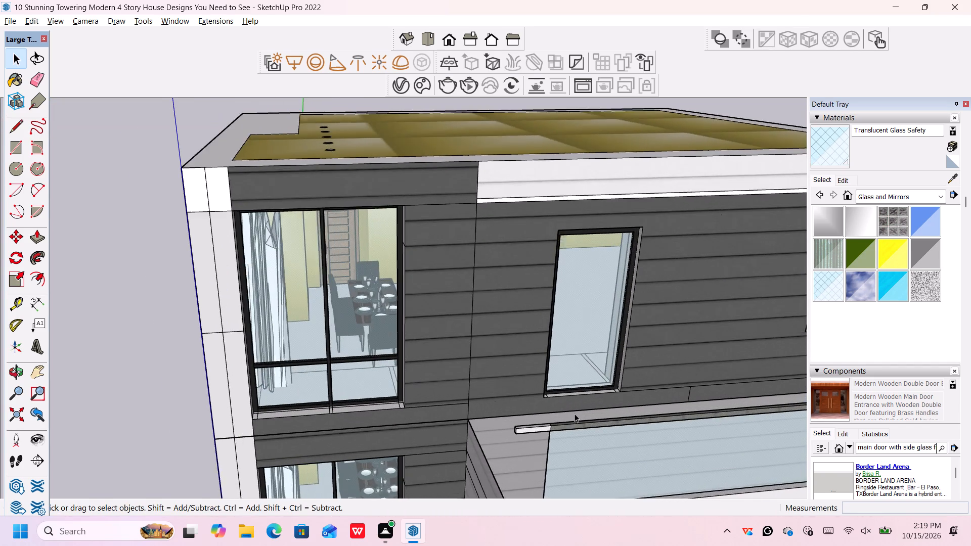
Draw vertical lines from one side of the top-storey balcony door, 1' 6" up to the white fascia and 1' down to the balcony floor.
{"action": "key", "text": "l"}
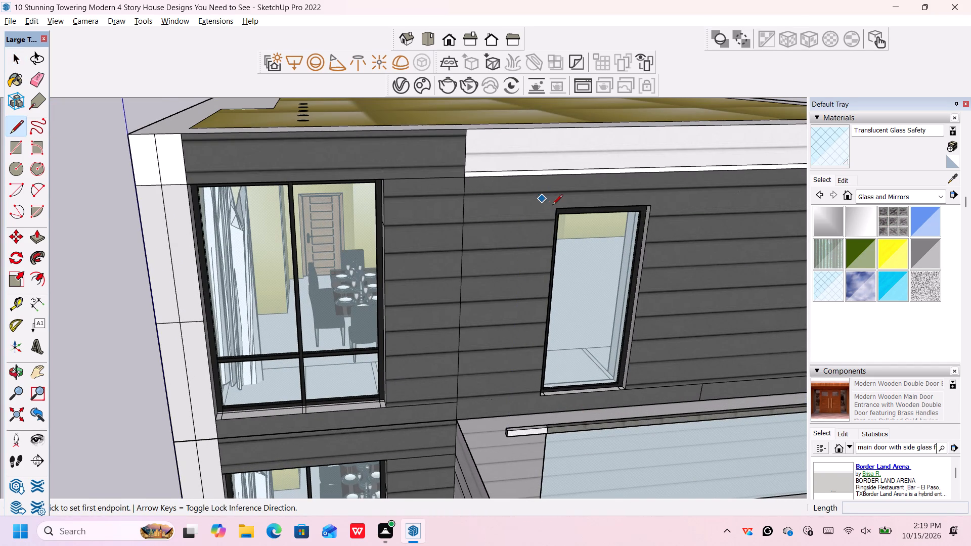
{"action": "left_click", "coordinate": [557, 209]}
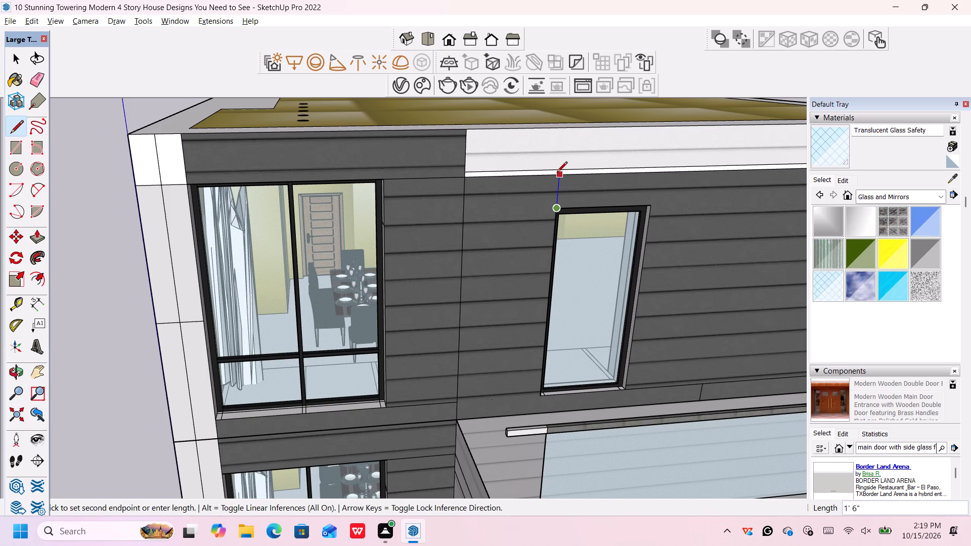
{"action": "left_click", "coordinate": [557, 174]}
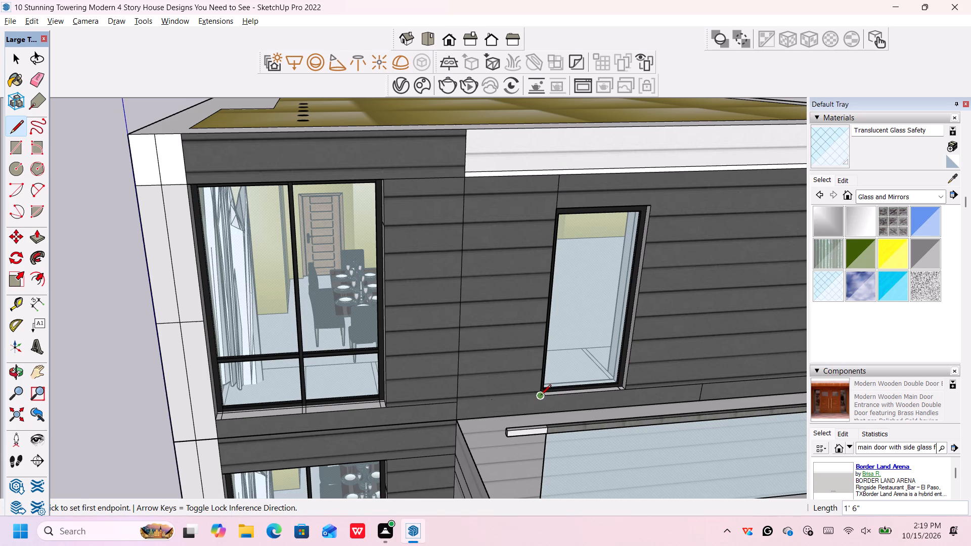
{"action": "left_click", "coordinate": [541, 397]}
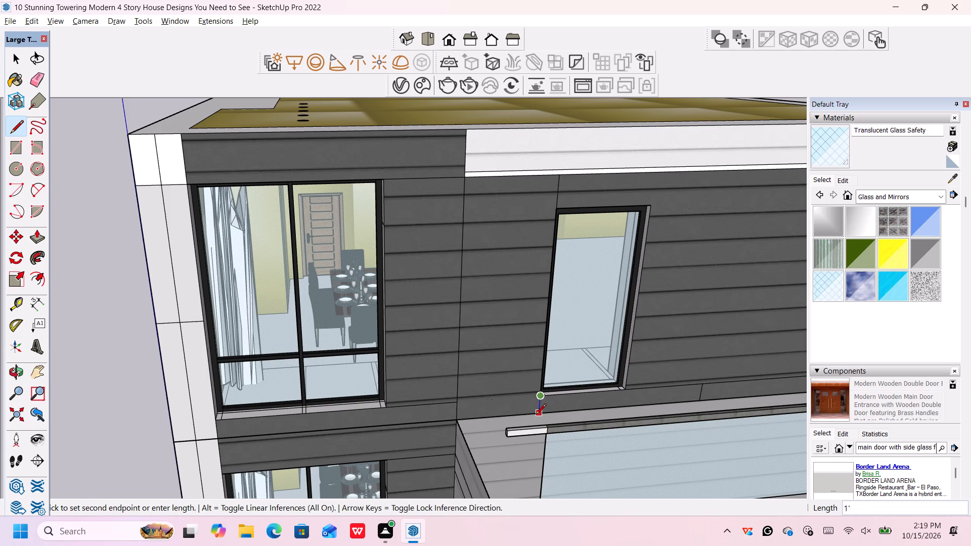
{"action": "left_click", "coordinate": [536, 415]}
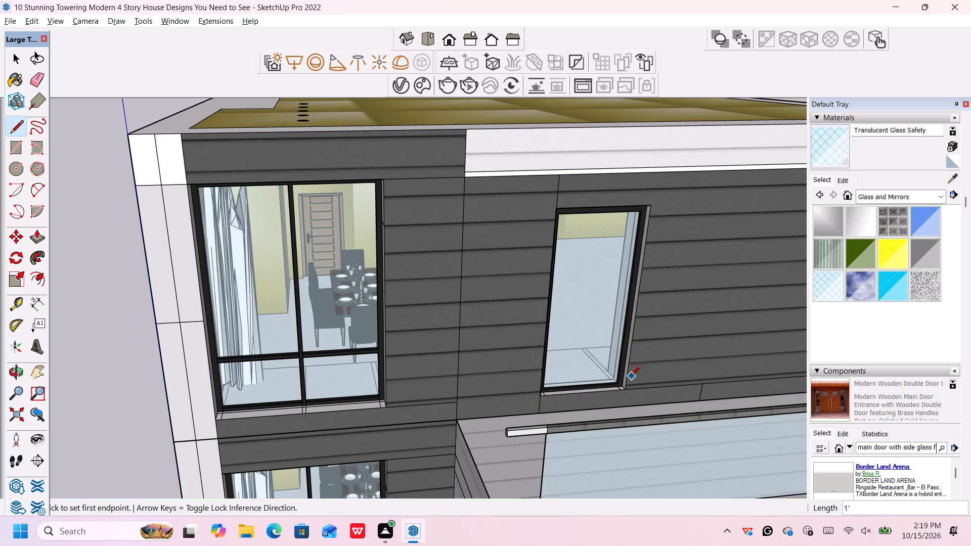
{"action": "scroll", "coordinate": [637, 361], "scroll_direction": "down", "scroll_amount": 11}
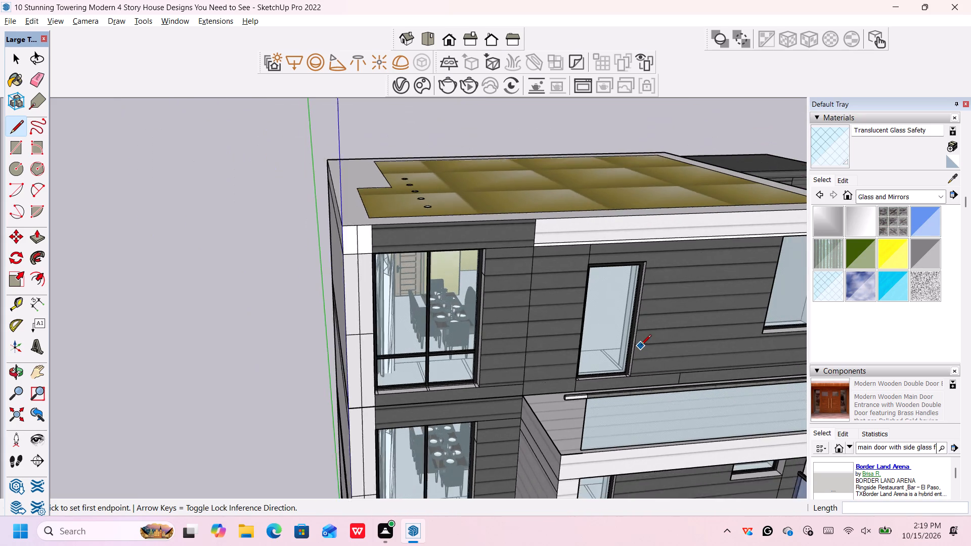
{"action": "scroll", "coordinate": [677, 368], "scroll_direction": "up", "scroll_amount": 4}
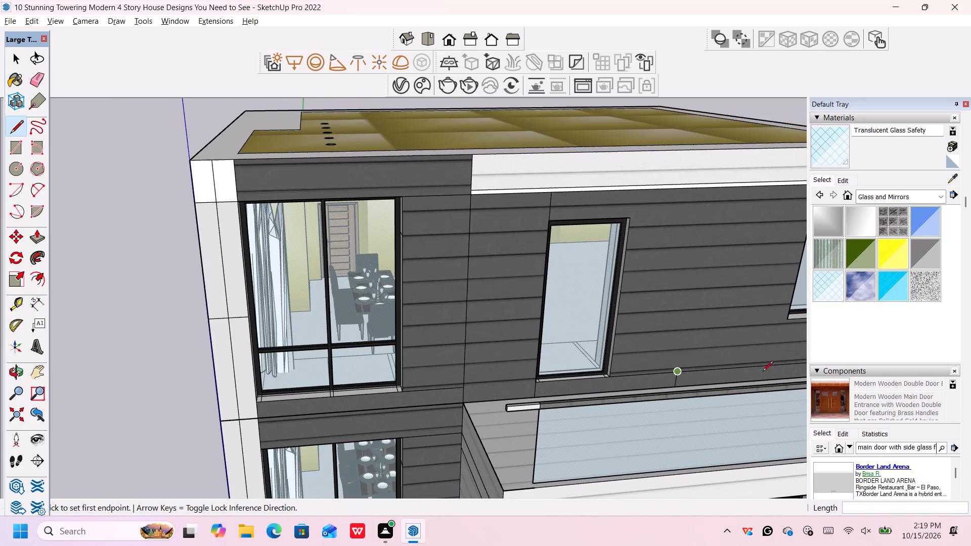
Sample the fascia's white cladding and paint the top-storey front wall strips beside the balcony door and beyond the window at the outer corner.
{"action": "scroll", "coordinate": [775, 372], "scroll_direction": "down", "scroll_amount": 3}
{"action": "middle_click_drag", "start_coordinate": [770, 371], "coordinate": [482, 332], "text": "shift"}
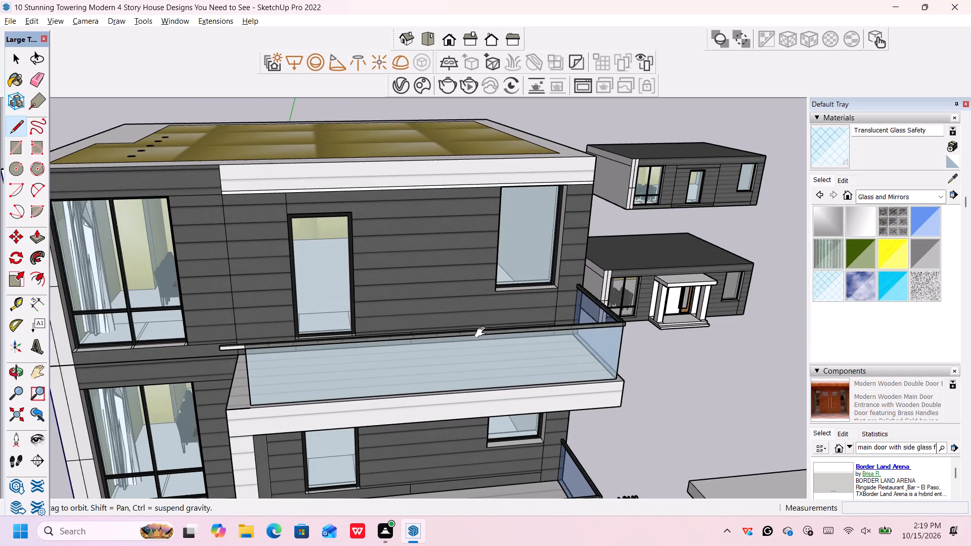
{"action": "middle_click_drag", "start_coordinate": [482, 332], "coordinate": [482, 332], "text": "shift"}
{"action": "scroll", "coordinate": [559, 232], "scroll_direction": "up", "scroll_amount": 1}
{"action": "key", "text": "space"}
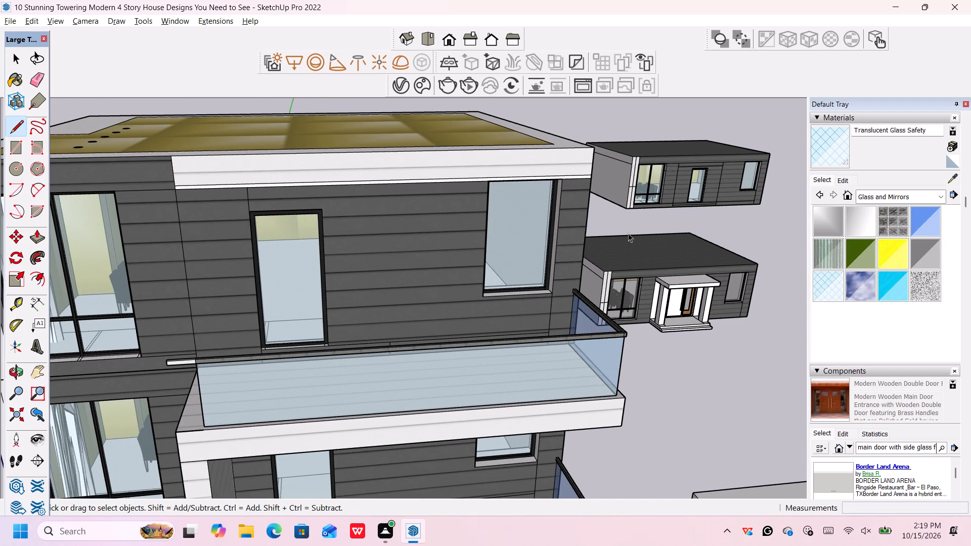
{"action": "left_click", "coordinate": [953, 181]}
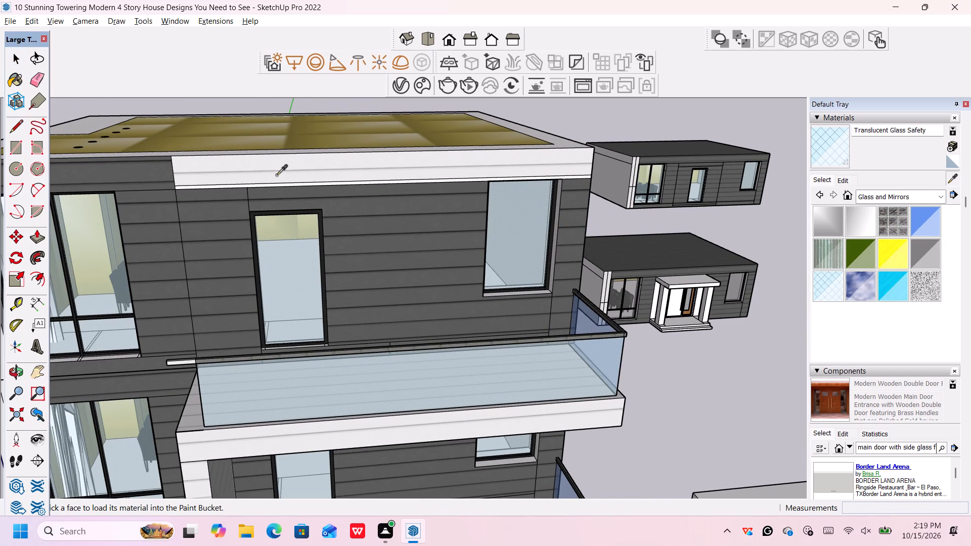
{"action": "left_click", "coordinate": [281, 170]}
{"action": "left_click", "coordinate": [217, 218]}
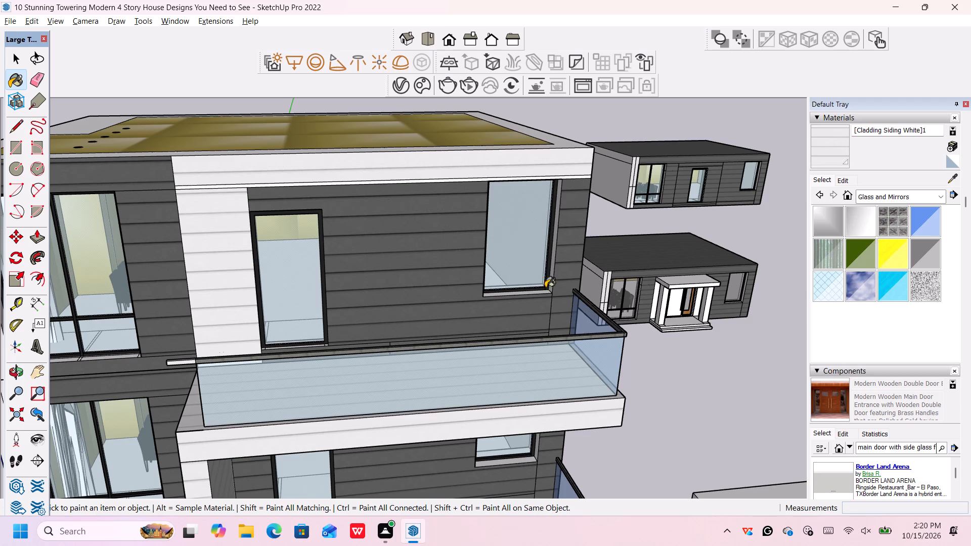
{"action": "left_click", "coordinate": [573, 246]}
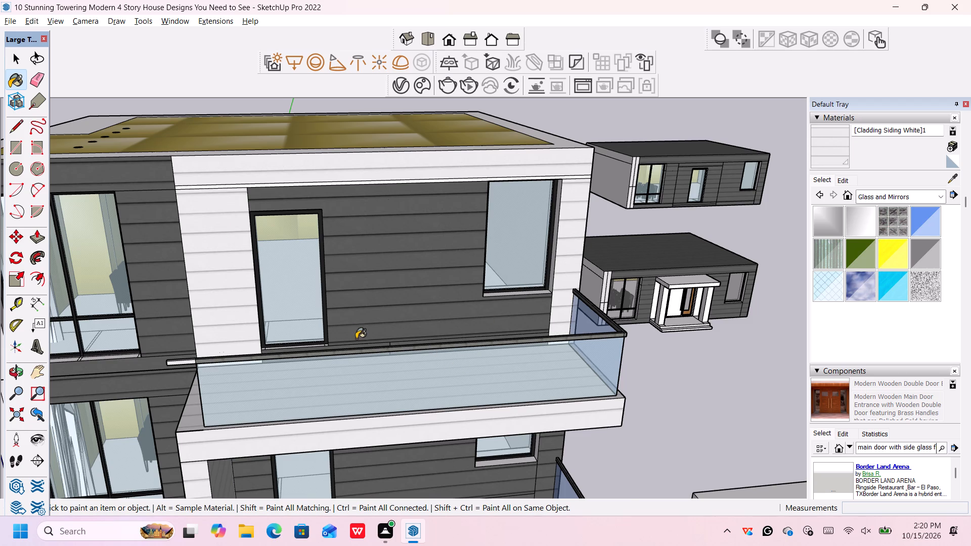
Paint both segments of the low wall band below the balcony door and window with the white cladding.
{"action": "scroll", "coordinate": [346, 337], "scroll_direction": "up", "scroll_amount": 4}
{"action": "middle_click_drag", "start_coordinate": [331, 349], "coordinate": [337, 371]}
{"action": "scroll", "coordinate": [337, 366], "scroll_direction": "up", "scroll_amount": 3}
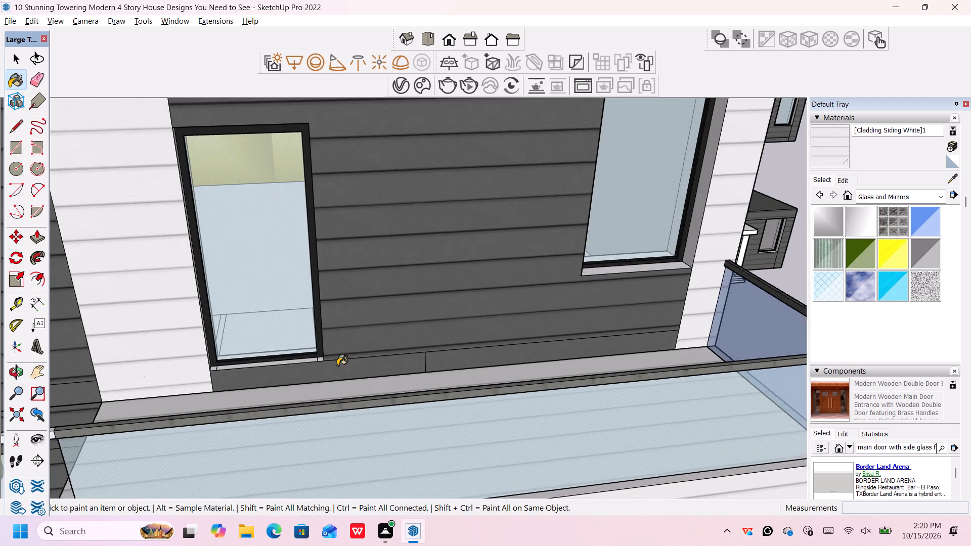
{"action": "scroll", "coordinate": [337, 366], "scroll_direction": "up", "scroll_amount": 1}
{"action": "left_click", "coordinate": [337, 366]}
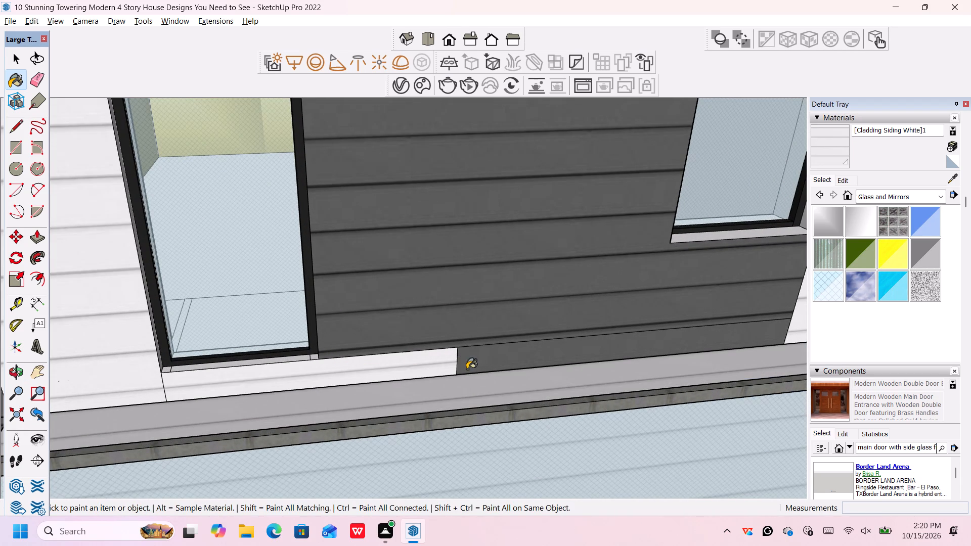
{"action": "left_click", "coordinate": [488, 360]}
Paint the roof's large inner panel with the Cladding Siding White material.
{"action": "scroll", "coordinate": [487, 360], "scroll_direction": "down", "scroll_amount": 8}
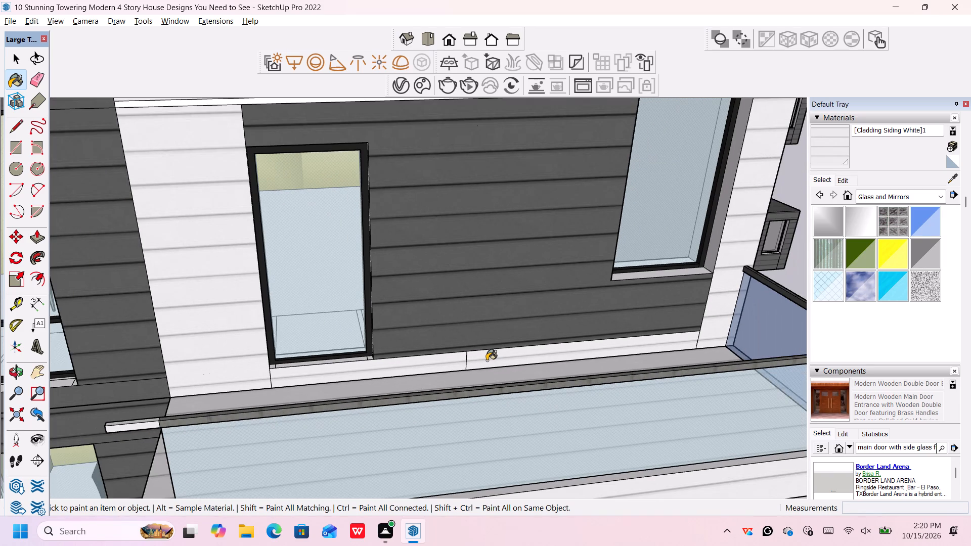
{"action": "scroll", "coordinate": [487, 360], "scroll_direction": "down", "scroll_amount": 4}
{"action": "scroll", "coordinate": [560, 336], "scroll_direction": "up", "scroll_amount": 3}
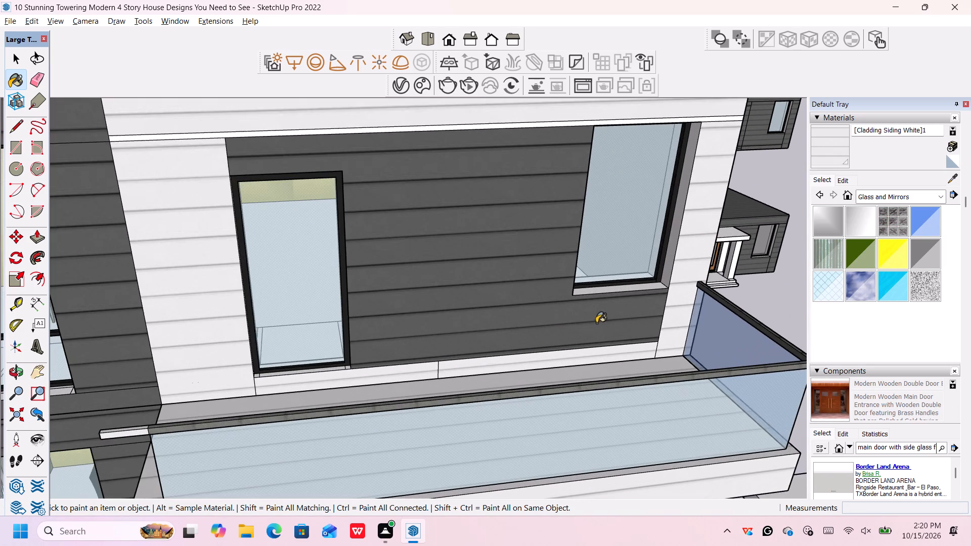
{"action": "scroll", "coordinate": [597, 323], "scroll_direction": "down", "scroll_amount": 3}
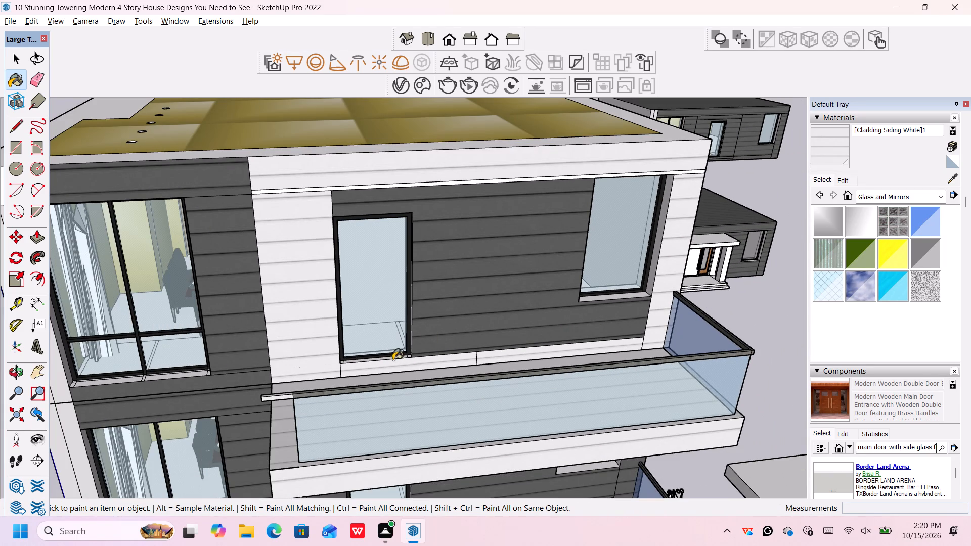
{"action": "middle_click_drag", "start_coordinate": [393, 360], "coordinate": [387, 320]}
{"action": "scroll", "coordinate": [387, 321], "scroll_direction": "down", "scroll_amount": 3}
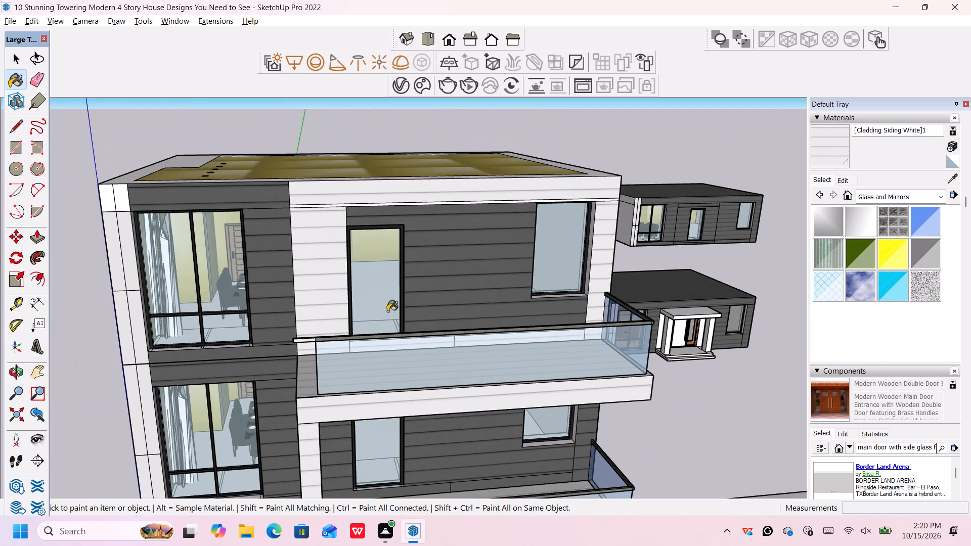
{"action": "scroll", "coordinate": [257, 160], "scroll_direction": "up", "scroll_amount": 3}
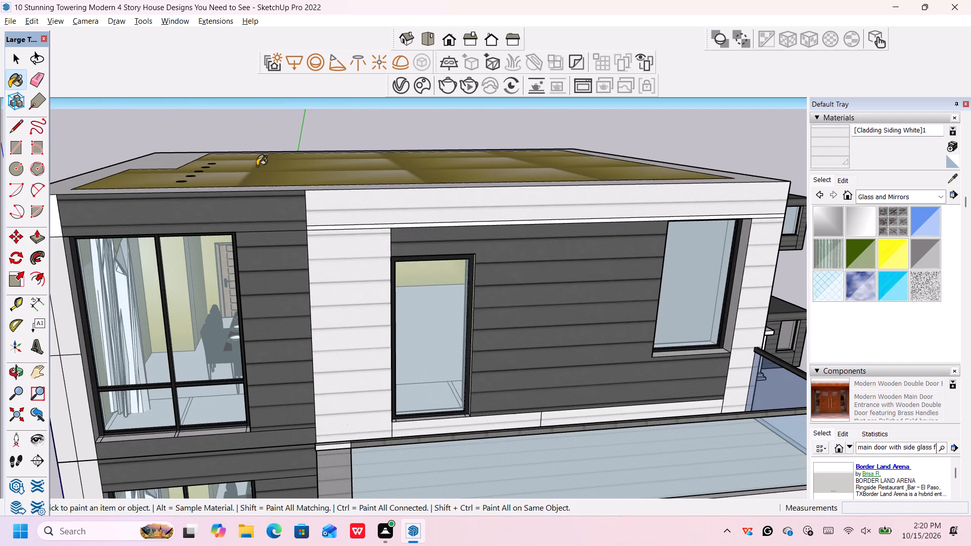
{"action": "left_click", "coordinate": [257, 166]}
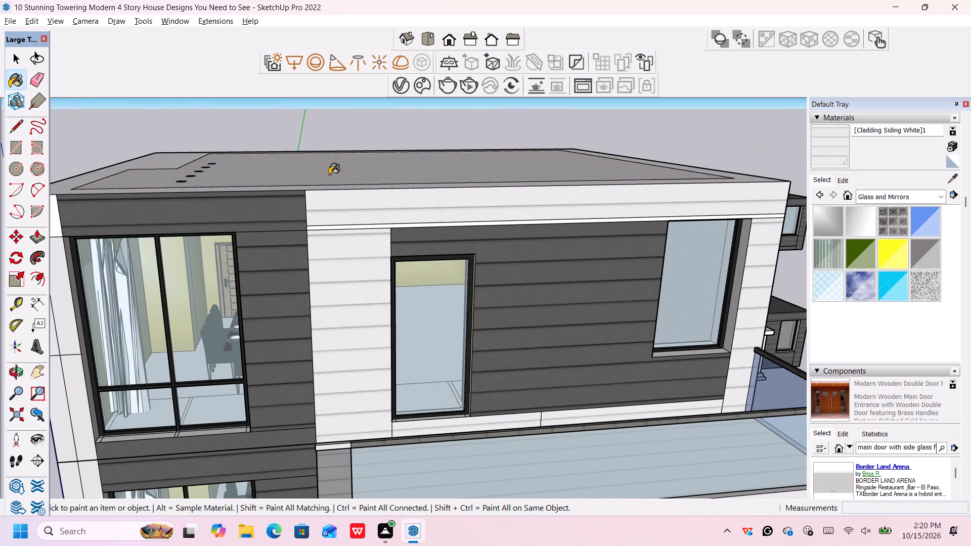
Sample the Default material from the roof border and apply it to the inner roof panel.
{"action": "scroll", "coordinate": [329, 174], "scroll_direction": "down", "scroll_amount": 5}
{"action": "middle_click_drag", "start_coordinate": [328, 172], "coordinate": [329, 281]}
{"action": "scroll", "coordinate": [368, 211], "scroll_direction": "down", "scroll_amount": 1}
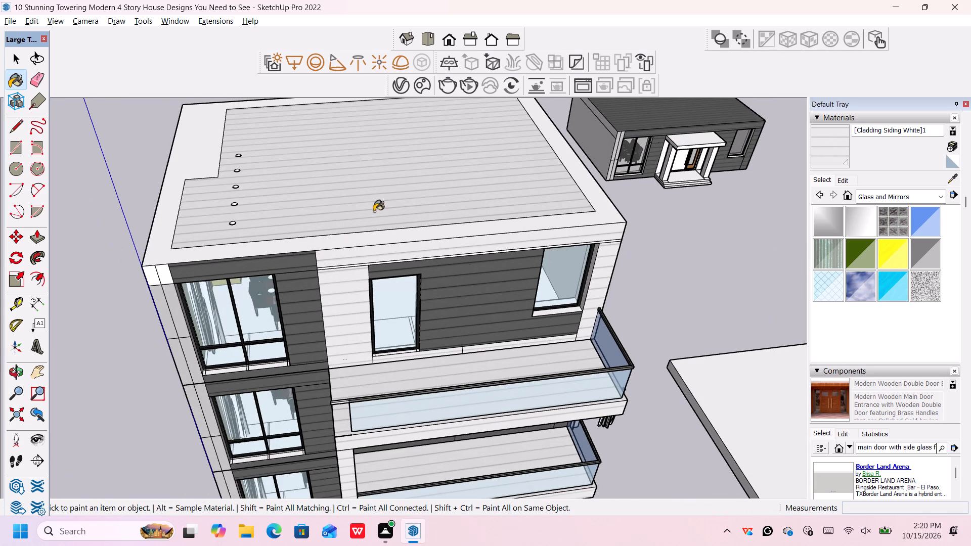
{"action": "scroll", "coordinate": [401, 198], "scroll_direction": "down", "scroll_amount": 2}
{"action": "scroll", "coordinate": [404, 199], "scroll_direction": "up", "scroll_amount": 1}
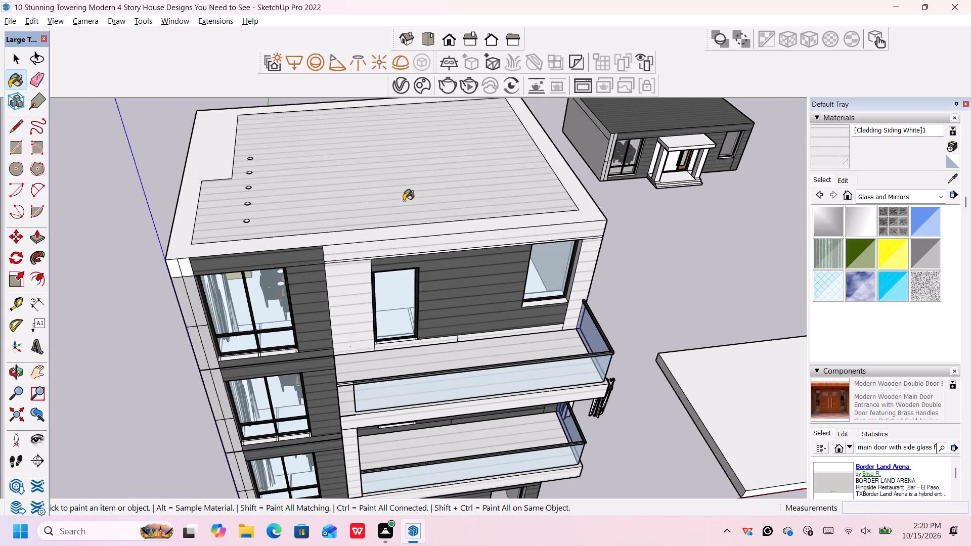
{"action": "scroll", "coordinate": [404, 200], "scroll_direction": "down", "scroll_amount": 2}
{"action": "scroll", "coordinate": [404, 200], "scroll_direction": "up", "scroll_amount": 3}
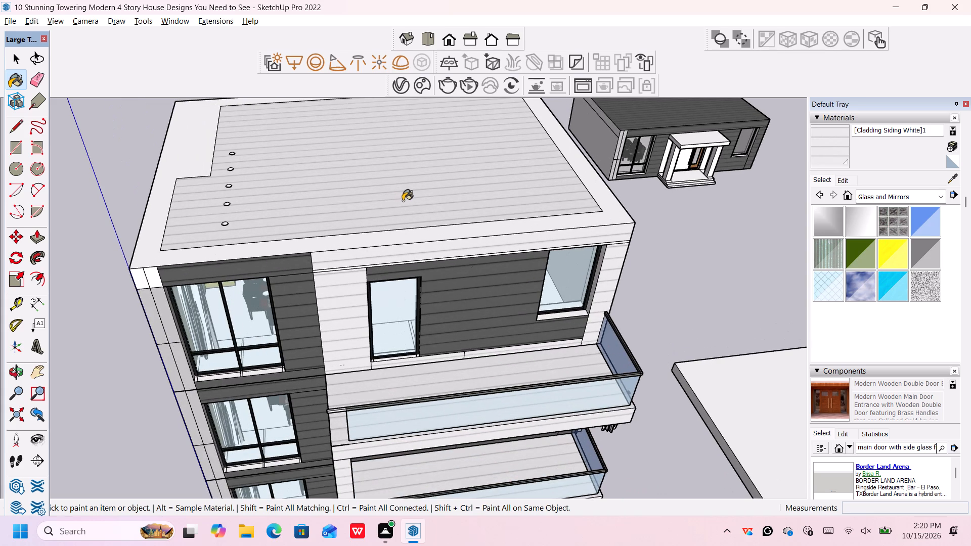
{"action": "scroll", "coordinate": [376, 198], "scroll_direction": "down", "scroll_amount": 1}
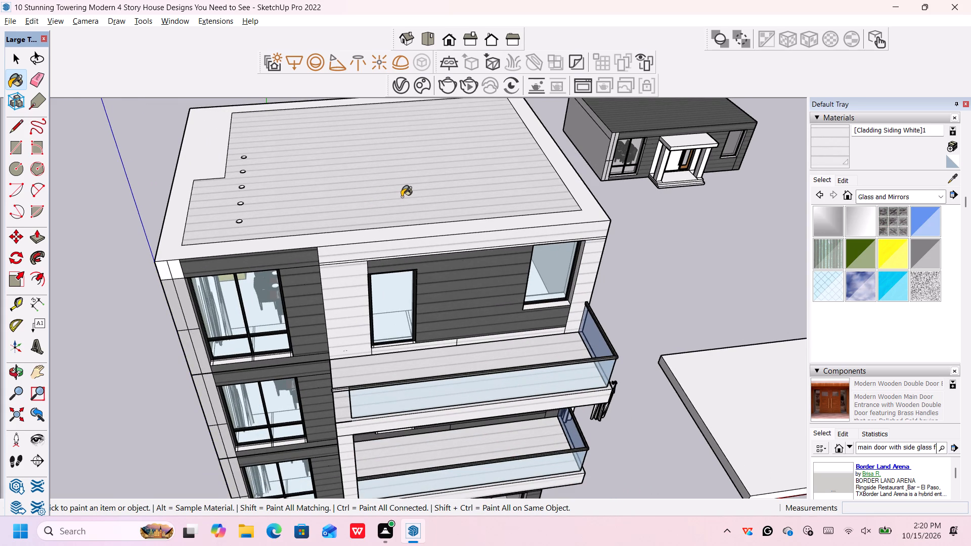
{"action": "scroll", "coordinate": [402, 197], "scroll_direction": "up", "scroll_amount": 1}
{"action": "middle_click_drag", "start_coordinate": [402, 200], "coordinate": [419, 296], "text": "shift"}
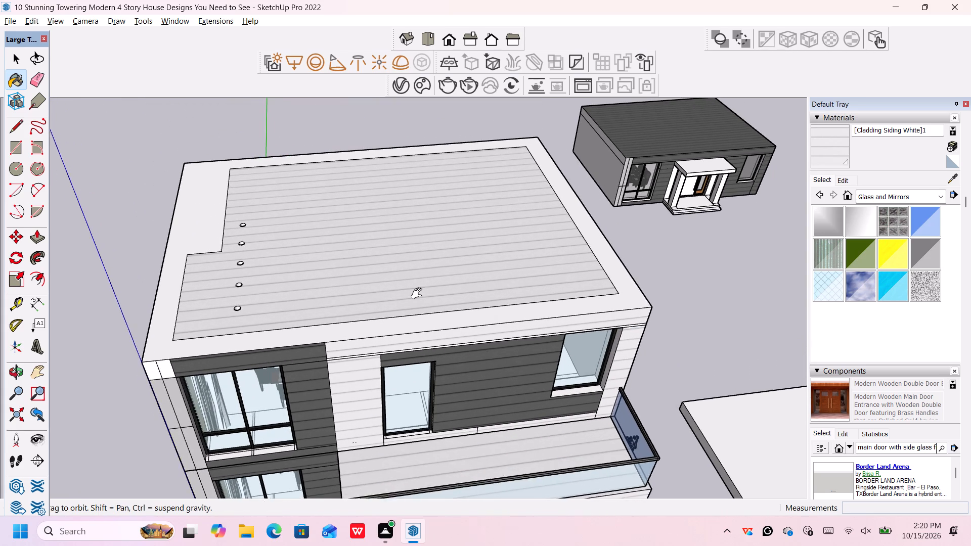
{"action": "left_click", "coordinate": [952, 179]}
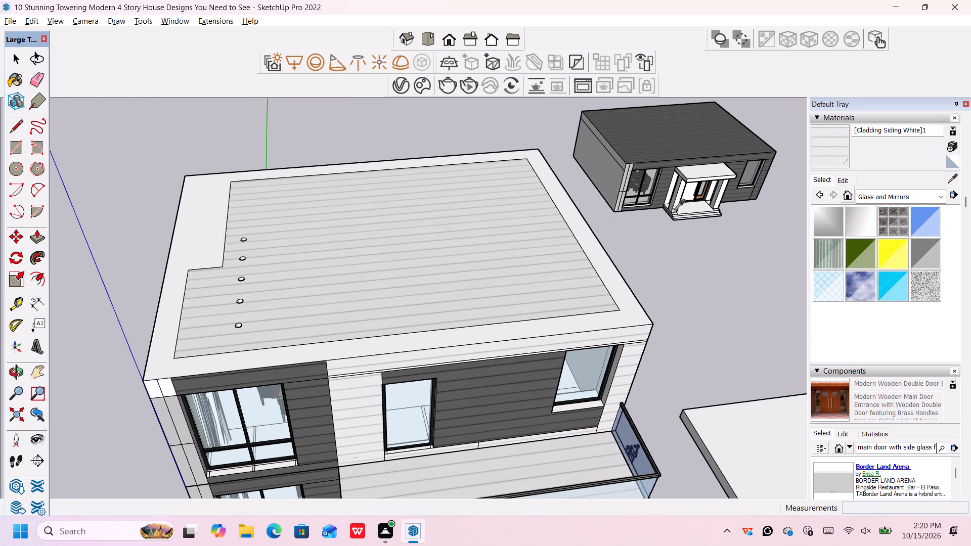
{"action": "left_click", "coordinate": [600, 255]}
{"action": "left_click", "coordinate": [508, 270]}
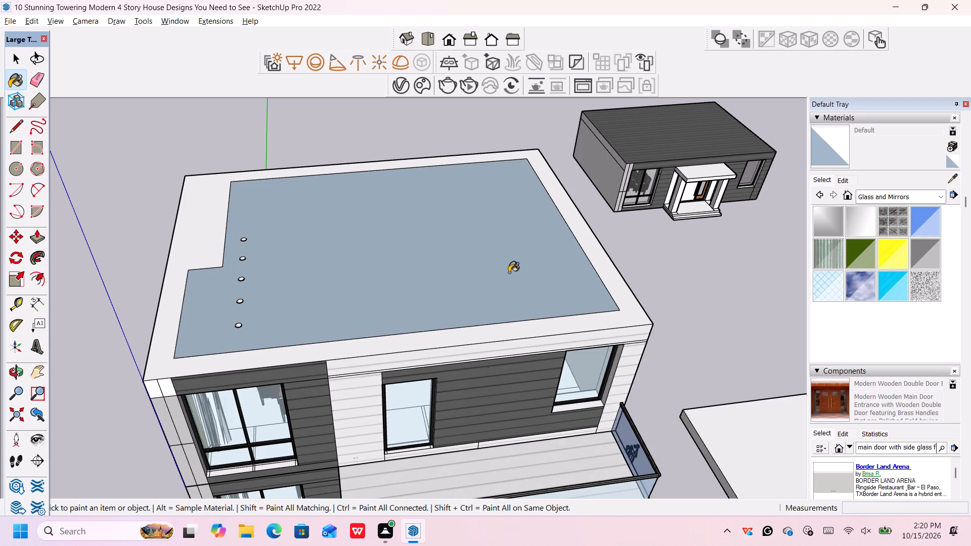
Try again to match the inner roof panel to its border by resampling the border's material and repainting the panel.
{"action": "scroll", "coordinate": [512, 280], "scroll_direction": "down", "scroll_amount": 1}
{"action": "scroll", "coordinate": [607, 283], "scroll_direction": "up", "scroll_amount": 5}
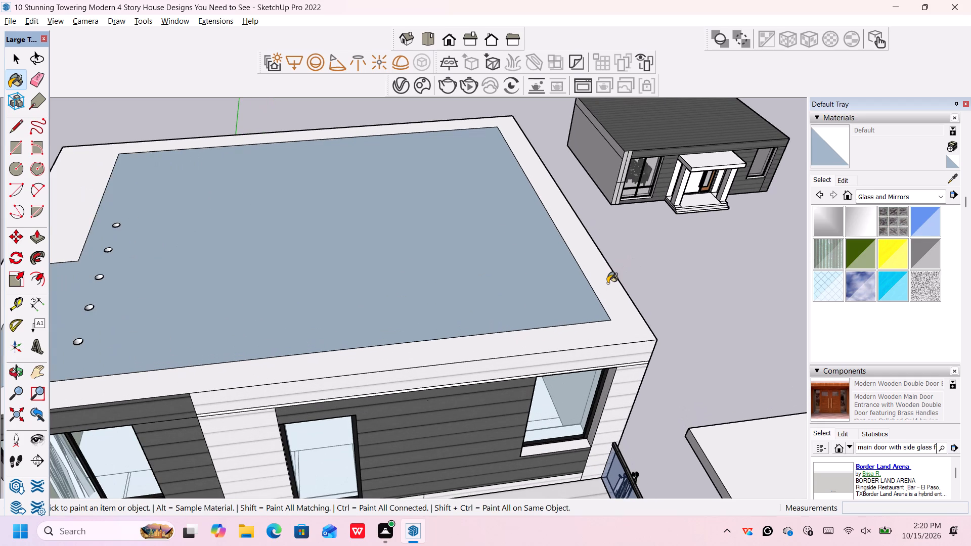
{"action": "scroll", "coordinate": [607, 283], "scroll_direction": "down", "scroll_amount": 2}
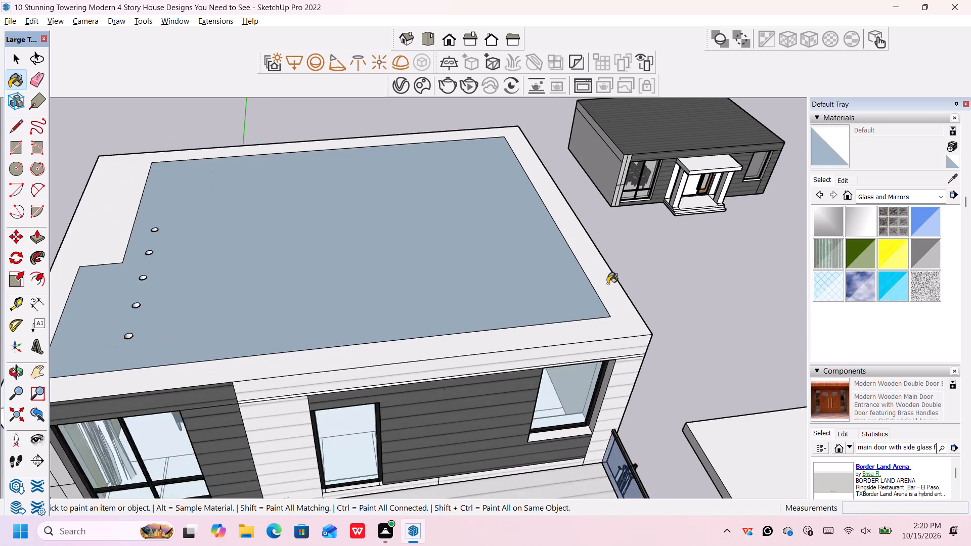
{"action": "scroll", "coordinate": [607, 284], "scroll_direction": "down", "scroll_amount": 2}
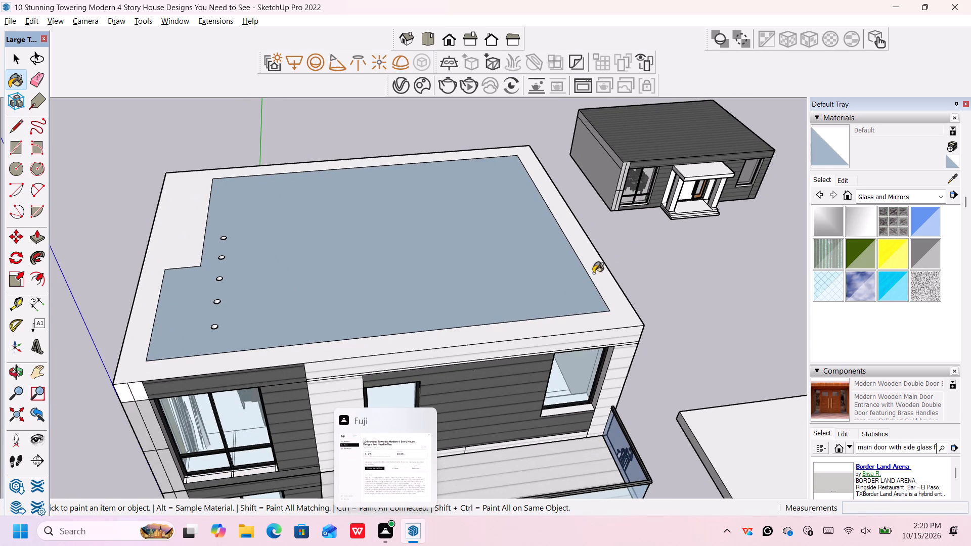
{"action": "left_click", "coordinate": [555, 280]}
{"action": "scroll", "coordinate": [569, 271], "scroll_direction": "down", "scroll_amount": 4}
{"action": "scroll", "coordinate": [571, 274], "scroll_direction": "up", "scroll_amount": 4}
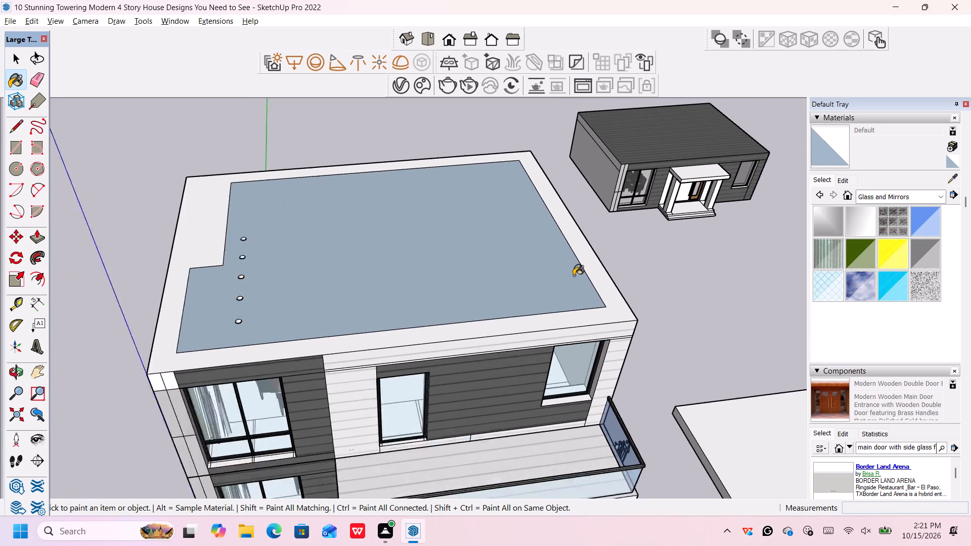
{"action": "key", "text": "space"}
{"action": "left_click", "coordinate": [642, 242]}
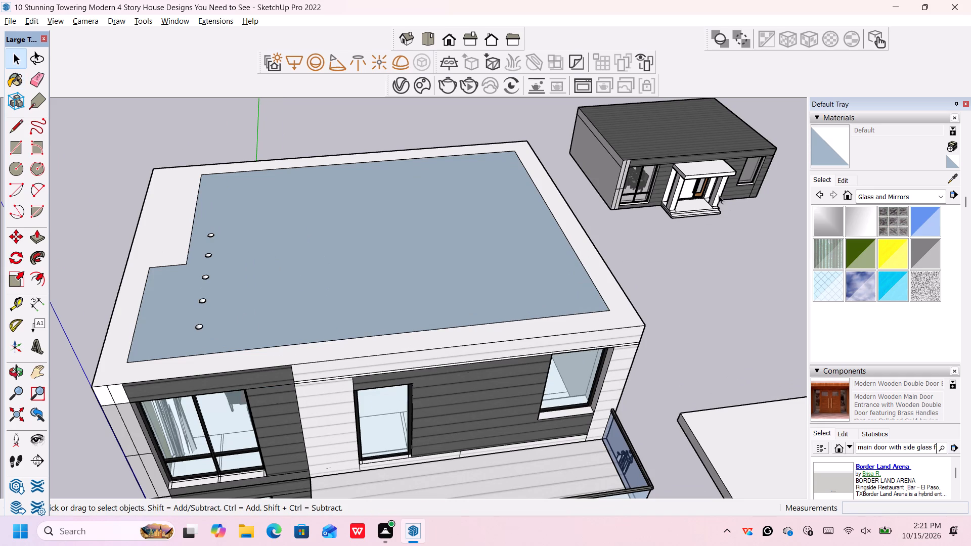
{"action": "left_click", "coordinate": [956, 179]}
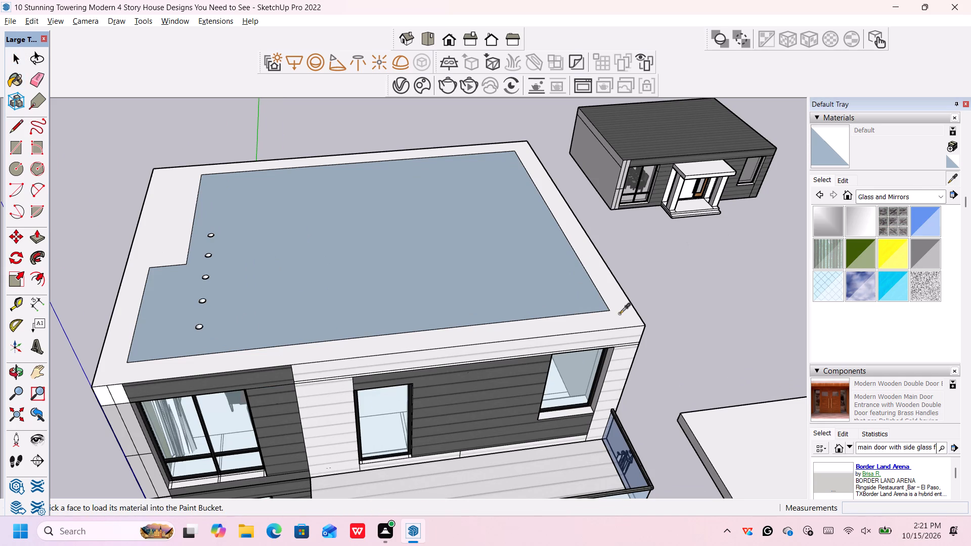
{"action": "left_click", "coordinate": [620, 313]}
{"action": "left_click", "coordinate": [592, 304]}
Paint the inner roof panel plain white using the white swatch from the Colors collection.
{"action": "scroll", "coordinate": [662, 276], "scroll_direction": "down", "scroll_amount": 2}
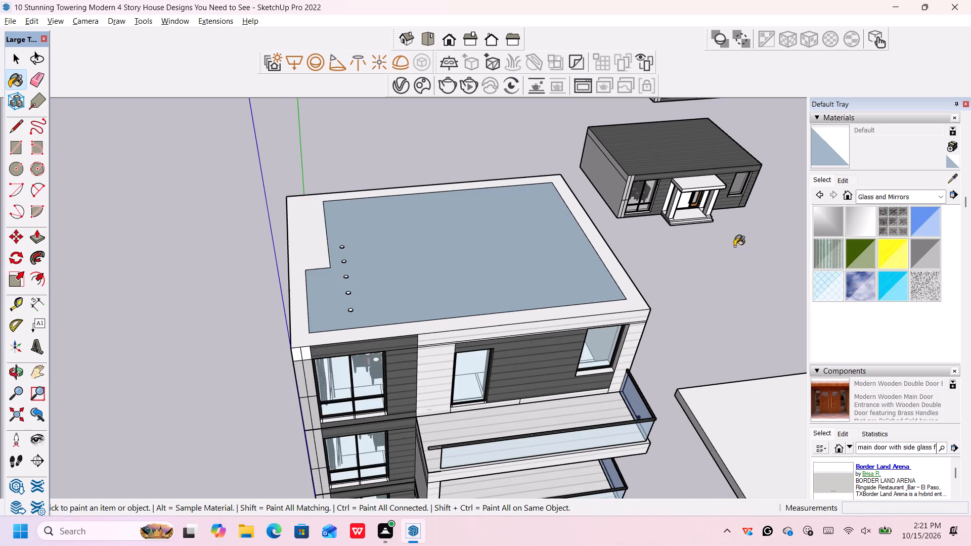
{"action": "left_click", "coordinate": [938, 200]}
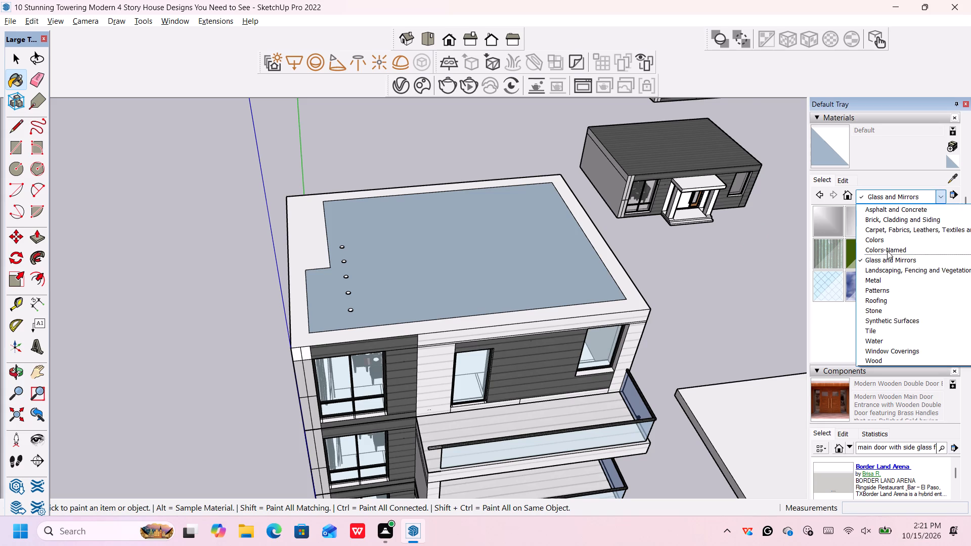
{"action": "left_click", "coordinate": [890, 243]}
{"action": "scroll", "coordinate": [878, 264], "scroll_direction": "down", "scroll_amount": 18}
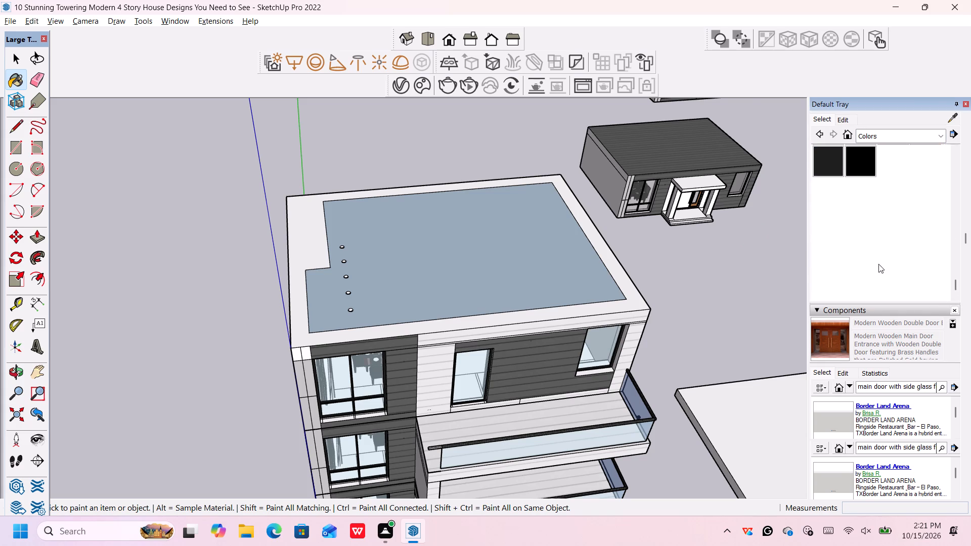
{"action": "scroll", "coordinate": [878, 264], "scroll_direction": "down", "scroll_amount": 2}
{"action": "scroll", "coordinate": [878, 264], "scroll_direction": "up", "scroll_amount": 7}
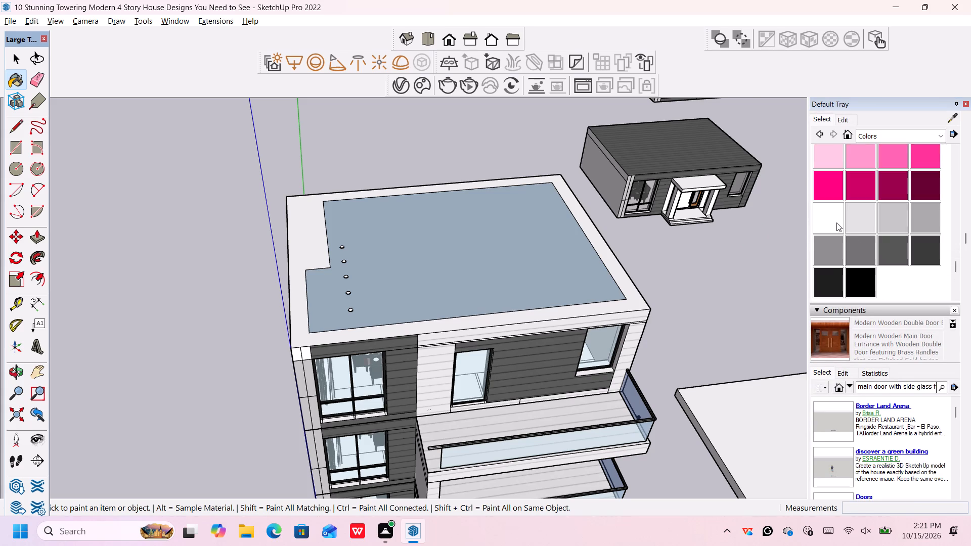
{"action": "left_click", "coordinate": [832, 219]}
{"action": "left_click", "coordinate": [570, 254]}
Paint the two round roof recesses nearest the front edge with the same plain white.
{"action": "scroll", "coordinate": [570, 255], "scroll_direction": "down", "scroll_amount": 2}
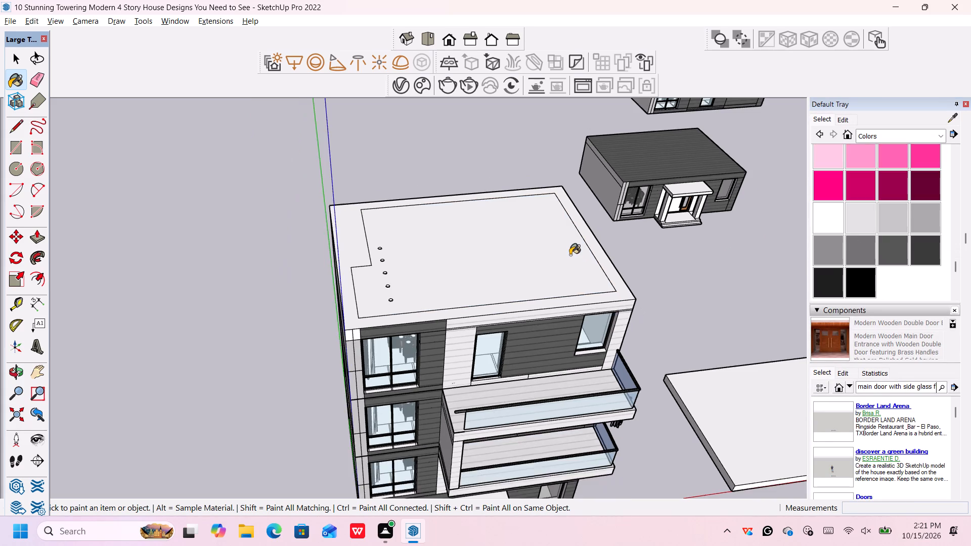
{"action": "scroll", "coordinate": [578, 264], "scroll_direction": "up", "scroll_amount": 4}
{"action": "scroll", "coordinate": [286, 292], "scroll_direction": "up", "scroll_amount": 12}
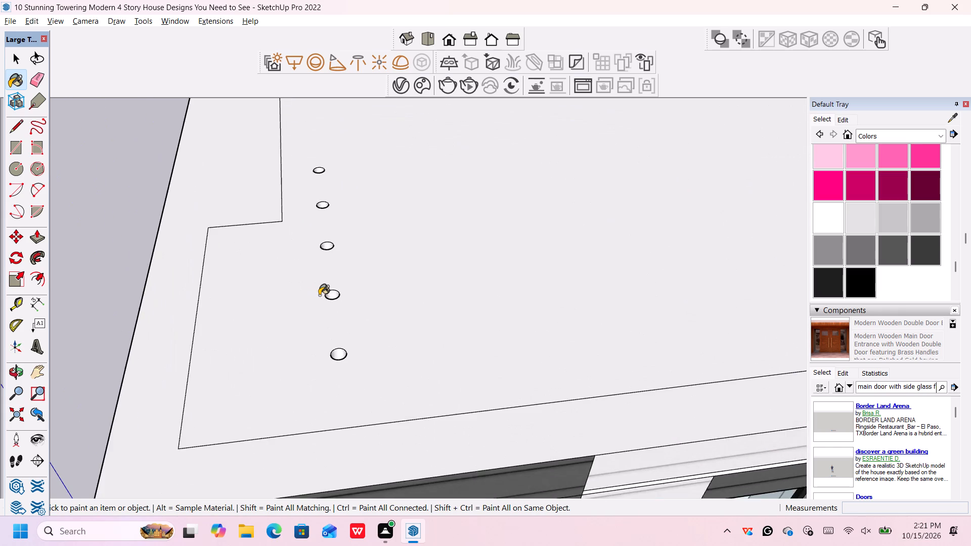
{"action": "scroll", "coordinate": [327, 295], "scroll_direction": "up", "scroll_amount": 6}
{"action": "left_click", "coordinate": [333, 295]}
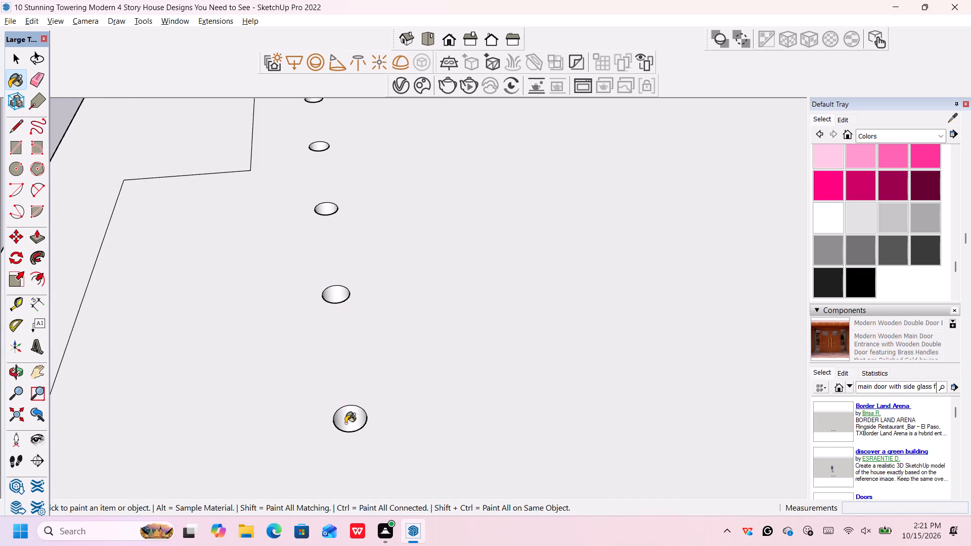
{"action": "left_click", "coordinate": [345, 423]}
{"action": "scroll", "coordinate": [346, 270], "scroll_direction": "down", "scroll_amount": 13}
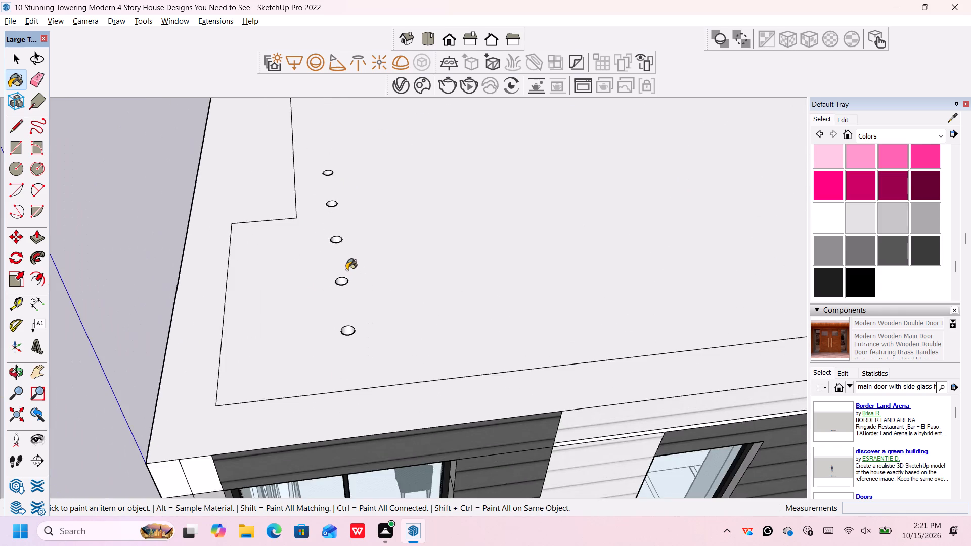
{"action": "scroll", "coordinate": [346, 271], "scroll_direction": "down", "scroll_amount": 12}
{"action": "key", "text": "space"}
{"action": "scroll", "coordinate": [653, 280], "scroll_direction": "down", "scroll_amount": 2}
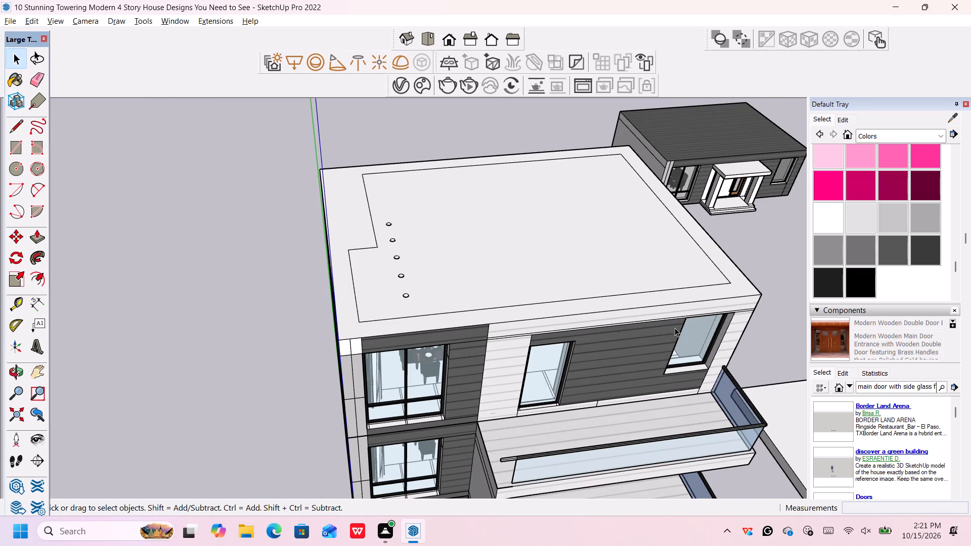
Examine the top storey's front facade, from the white roof edge to the white-clad strip between the dining window and balcony door.
{"action": "middle_click_drag", "start_coordinate": [751, 334], "coordinate": [712, 285]}
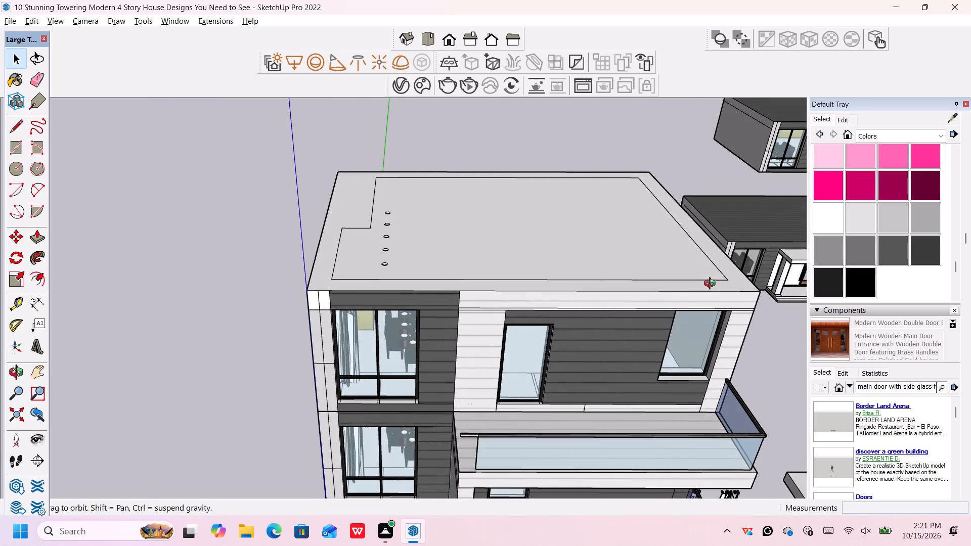
{"action": "middle_click_drag", "start_coordinate": [712, 285], "coordinate": [727, 257]}
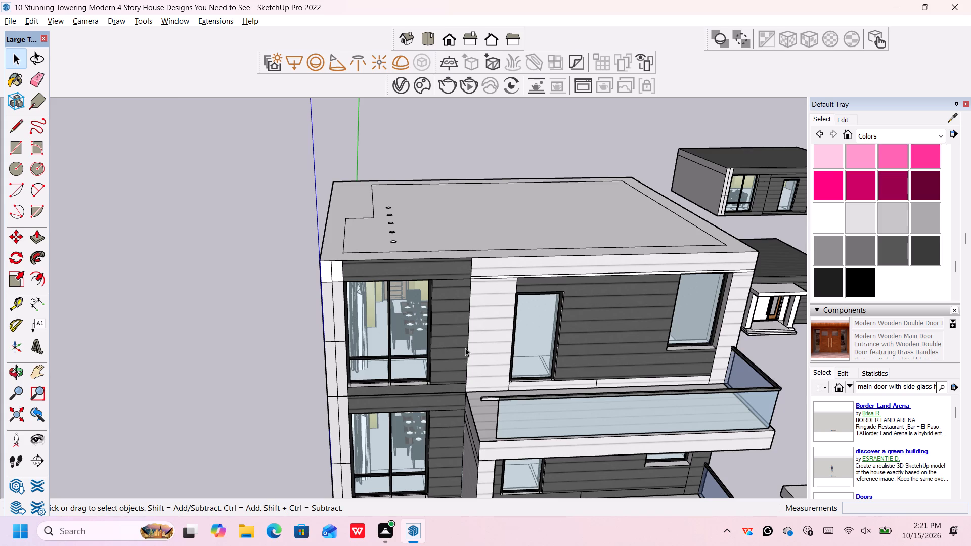
{"action": "scroll", "coordinate": [469, 350], "scroll_direction": "up", "scroll_amount": 3}
{"action": "scroll", "coordinate": [514, 383], "scroll_direction": "down", "scroll_amount": 5}
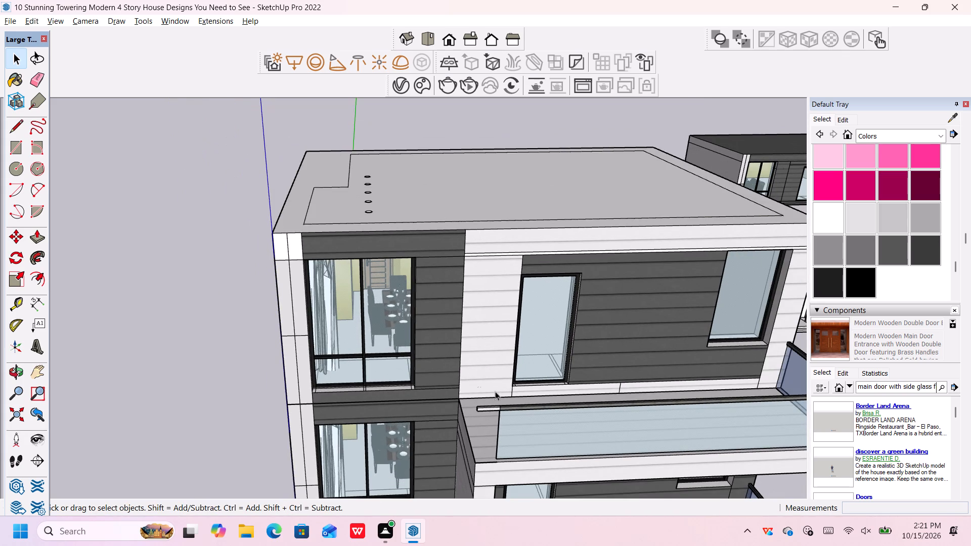
{"action": "scroll", "coordinate": [495, 391], "scroll_direction": "down", "scroll_amount": 1}
{"action": "middle_click_drag", "start_coordinate": [499, 406], "coordinate": [548, 395]}
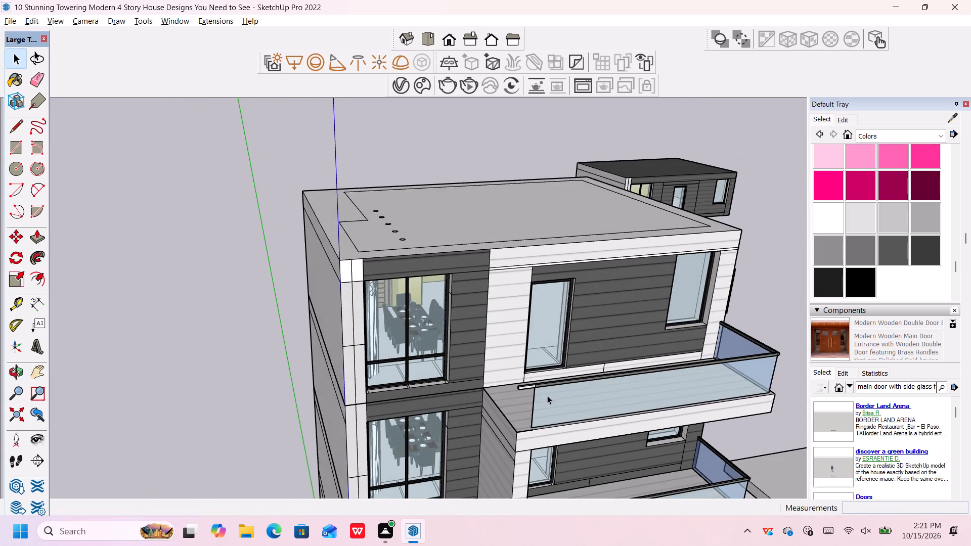
{"action": "scroll", "coordinate": [541, 402], "scroll_direction": "up", "scroll_amount": 4}
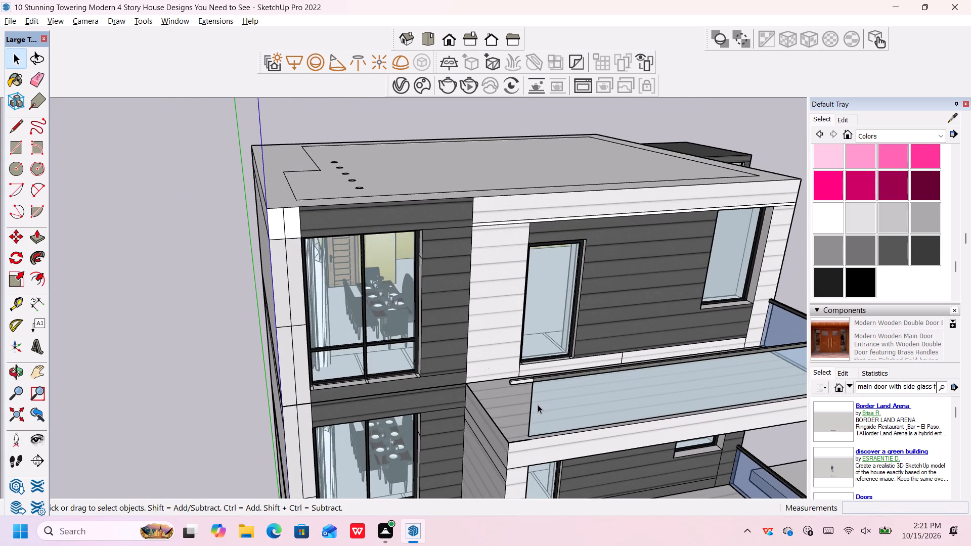
{"action": "scroll", "coordinate": [538, 404], "scroll_direction": "up", "scroll_amount": 4}
{"action": "middle_click_drag", "start_coordinate": [520, 393], "coordinate": [612, 385]}
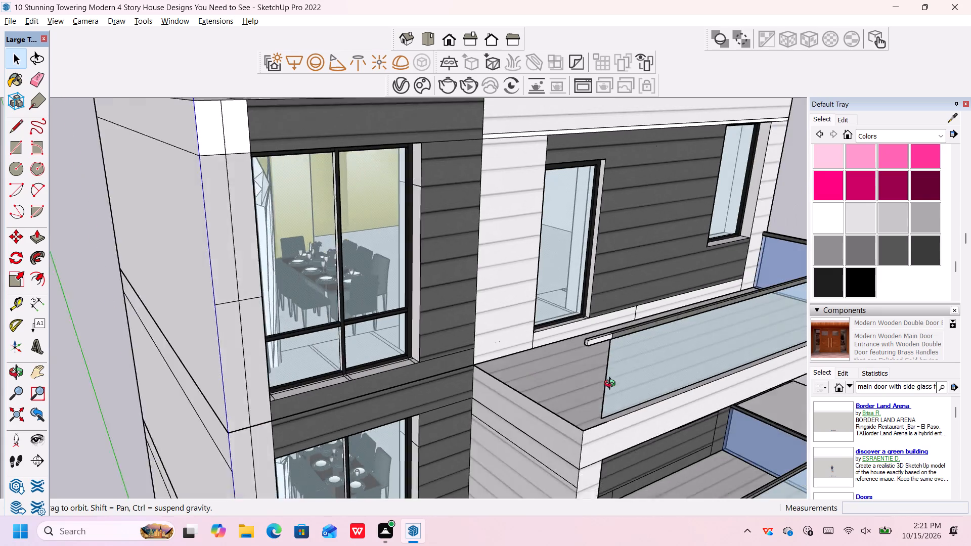
{"action": "middle_click_drag", "start_coordinate": [621, 384], "coordinate": [632, 381]}
{"action": "middle_click_drag", "start_coordinate": [612, 385], "coordinate": [620, 384]}
{"action": "scroll", "coordinate": [603, 361], "scroll_direction": "down", "scroll_amount": 2}
{"action": "scroll", "coordinate": [591, 352], "scroll_direction": "up", "scroll_amount": 4}
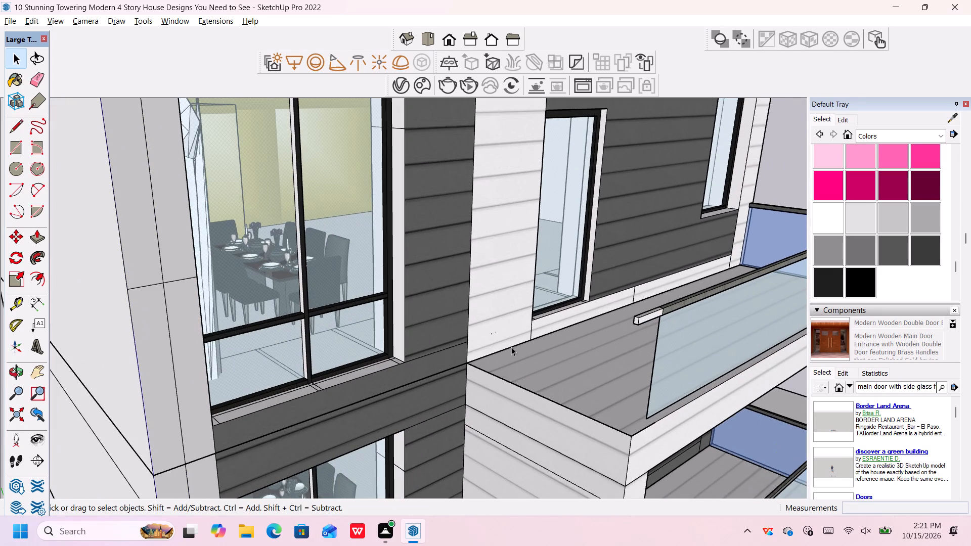
{"action": "middle_click_drag", "start_coordinate": [498, 350], "coordinate": [476, 352]}
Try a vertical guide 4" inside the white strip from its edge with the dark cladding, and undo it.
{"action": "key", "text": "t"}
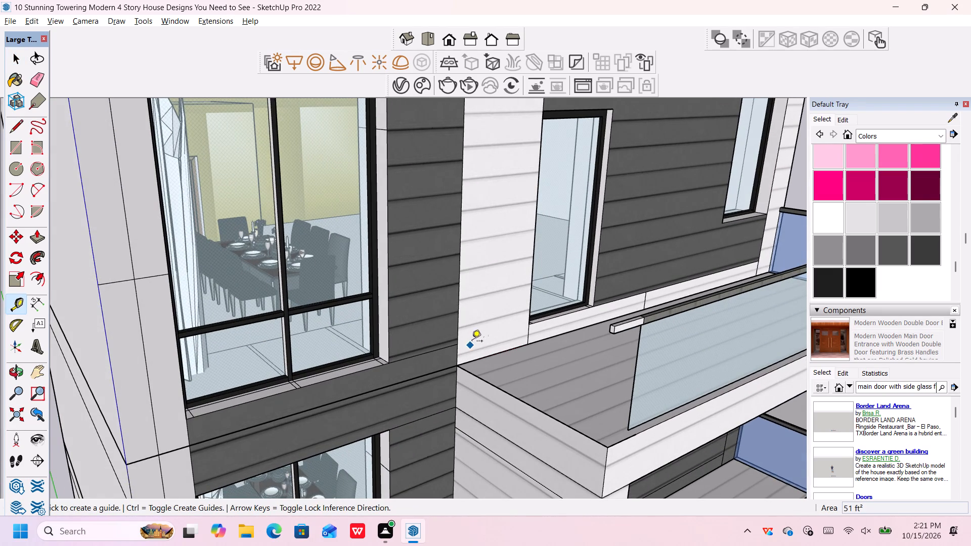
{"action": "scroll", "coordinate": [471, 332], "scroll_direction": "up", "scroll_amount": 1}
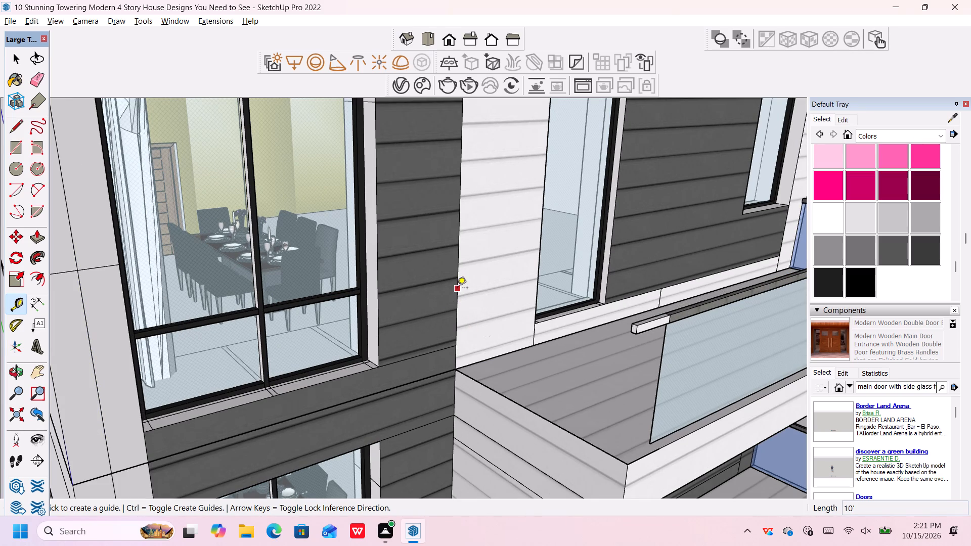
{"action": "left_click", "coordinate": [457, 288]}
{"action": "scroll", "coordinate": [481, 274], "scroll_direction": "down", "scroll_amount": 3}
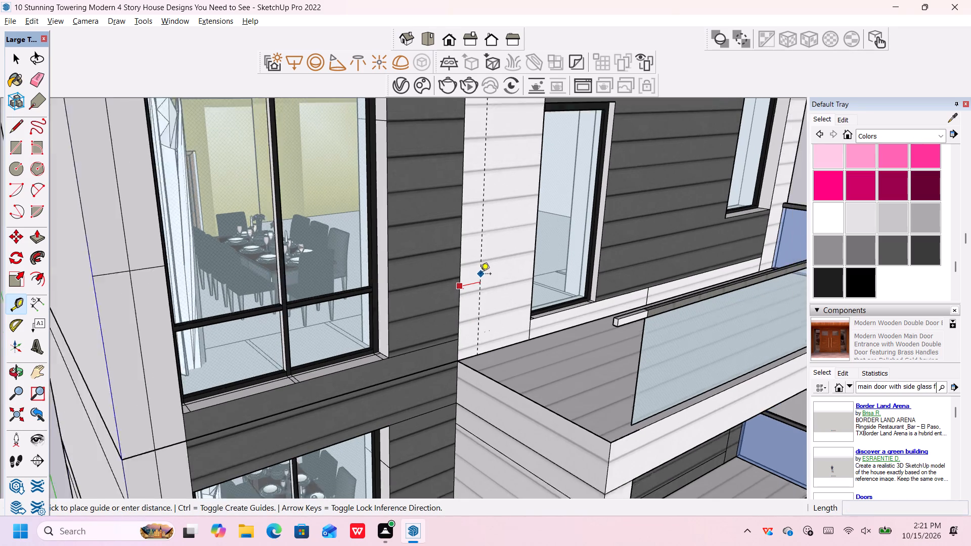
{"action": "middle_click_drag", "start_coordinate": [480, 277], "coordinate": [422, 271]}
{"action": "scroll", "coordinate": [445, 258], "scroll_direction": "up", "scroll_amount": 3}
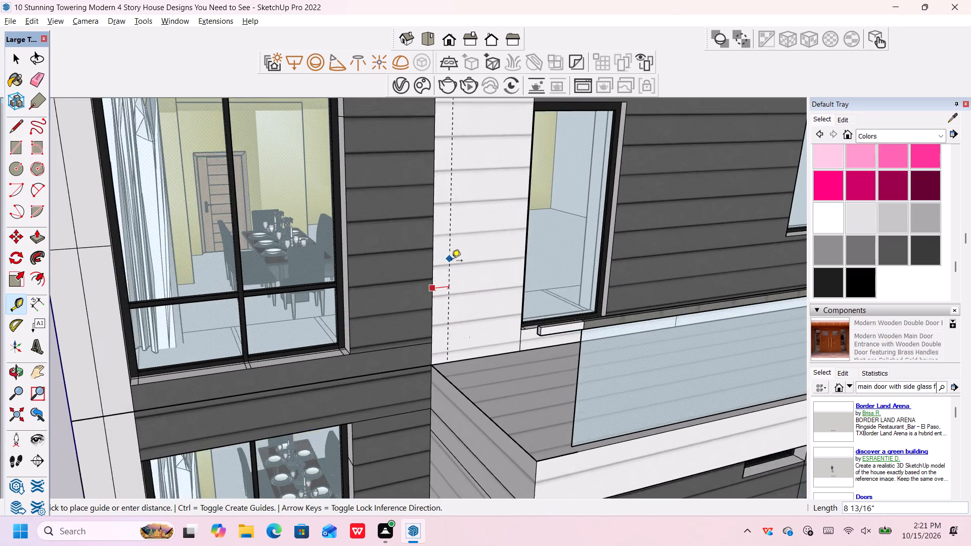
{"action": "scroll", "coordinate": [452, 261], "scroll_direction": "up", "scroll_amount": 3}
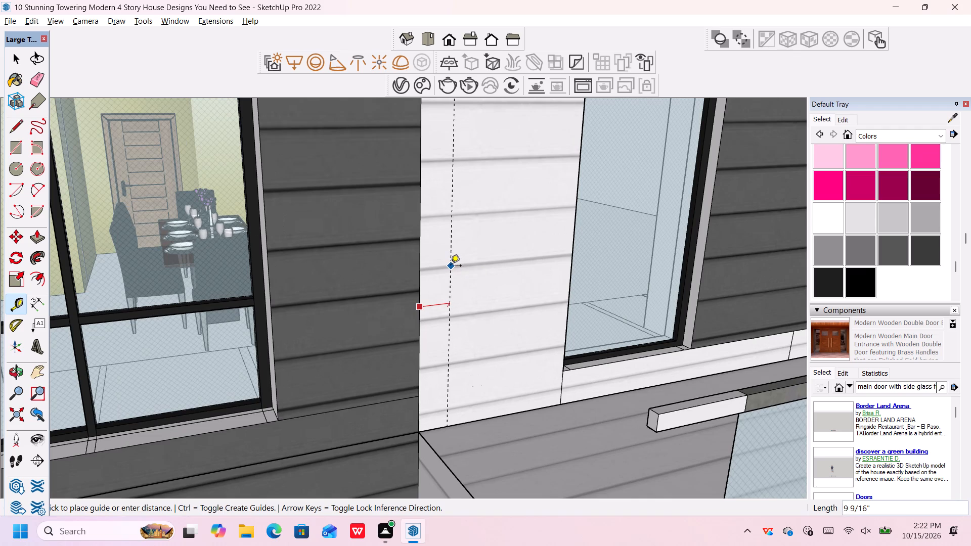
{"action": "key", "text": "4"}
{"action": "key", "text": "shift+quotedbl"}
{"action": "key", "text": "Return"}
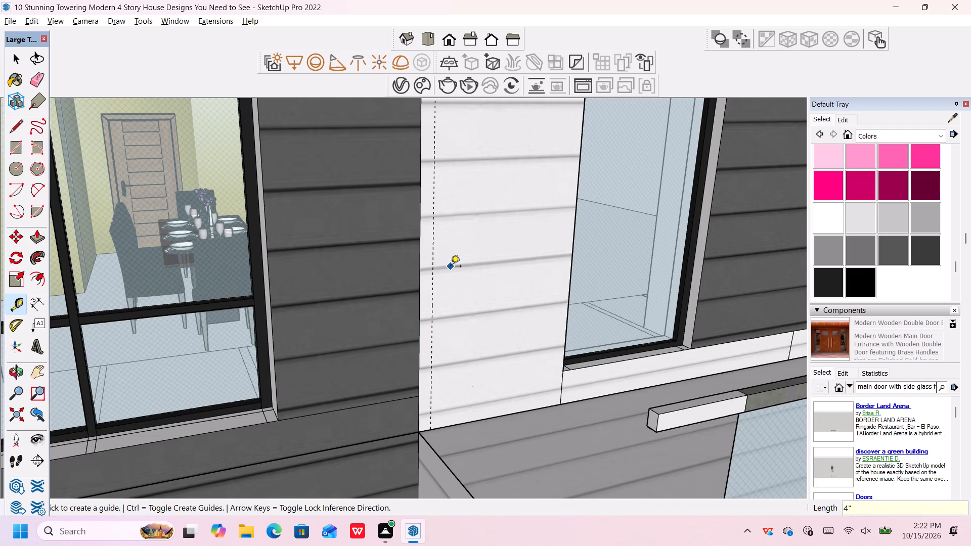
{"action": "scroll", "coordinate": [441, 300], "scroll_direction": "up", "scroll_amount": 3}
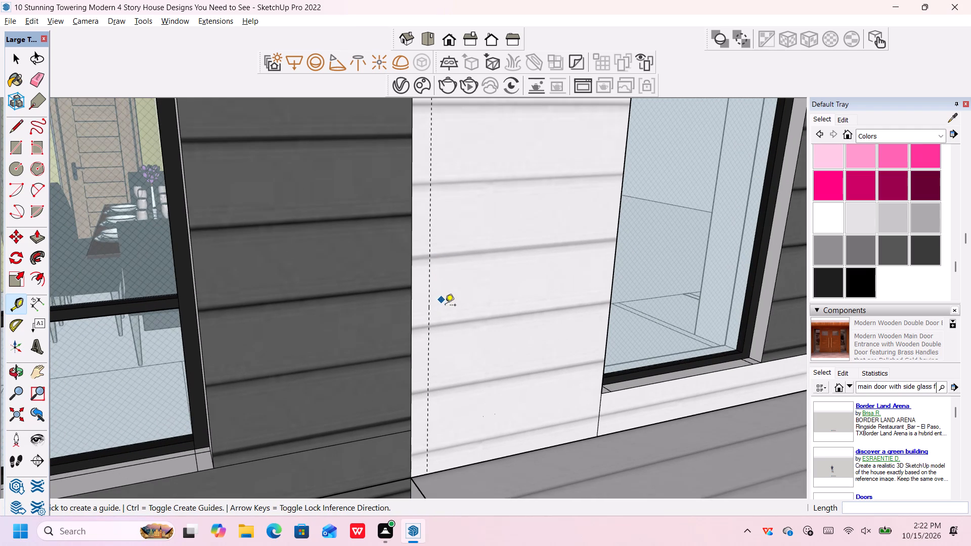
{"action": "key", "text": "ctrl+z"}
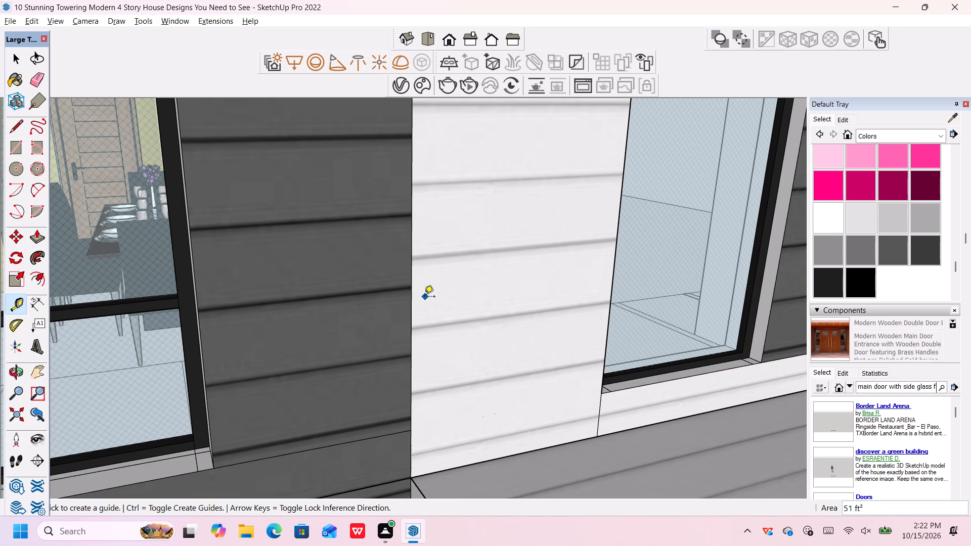
Place a vertical guide on the top-storey white strip, 6" from its edge with the dark cladding.
{"action": "left_click", "coordinate": [414, 292]}
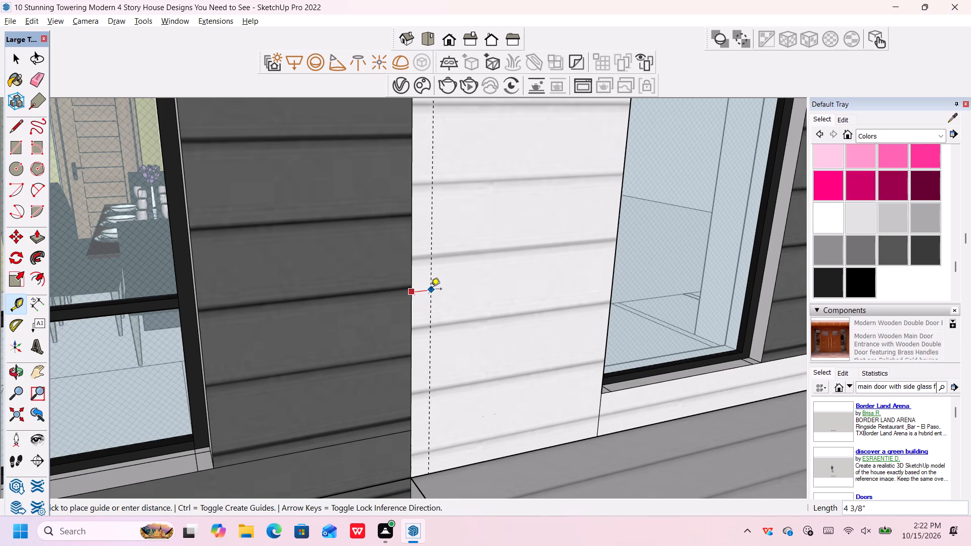
{"action": "type", "text": "6\""}
{"action": "key", "text": "Return"}
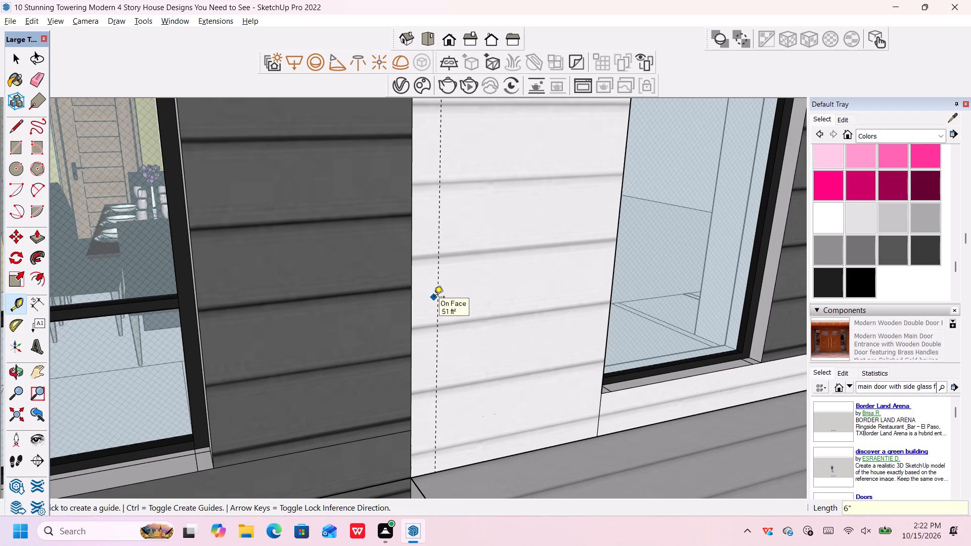
Start a second vertical guide on the white strip, offset from the 6" guide towards the balcony door.
{"action": "scroll", "coordinate": [435, 298], "scroll_direction": "up", "scroll_amount": 2}
{"action": "scroll", "coordinate": [444, 304], "scroll_direction": "down", "scroll_amount": 8}
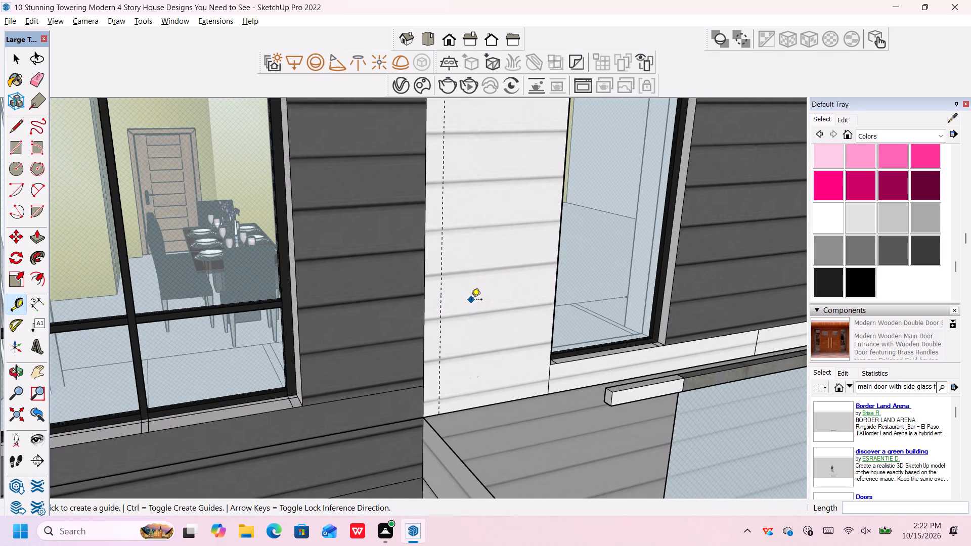
{"action": "middle_click_drag", "start_coordinate": [471, 300], "coordinate": [423, 289]}
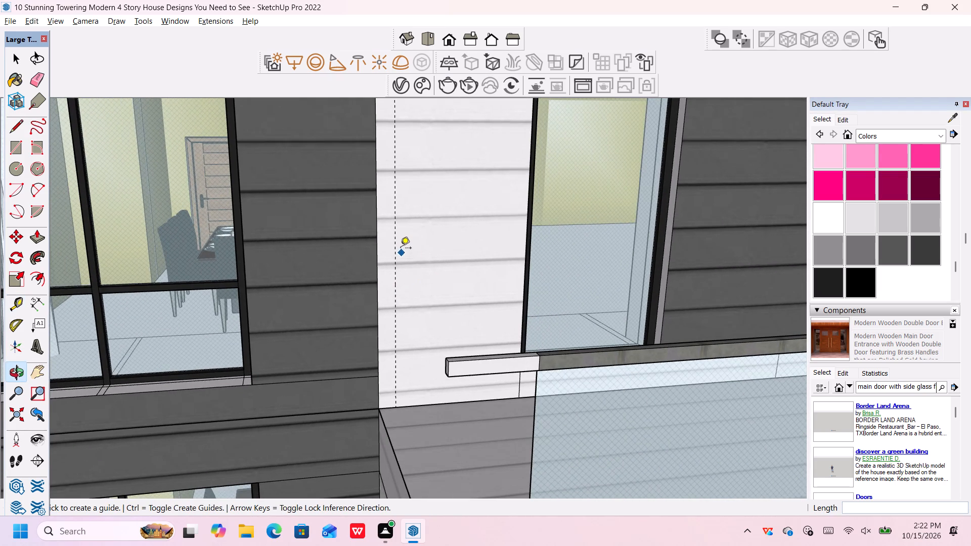
{"action": "scroll", "coordinate": [401, 246], "scroll_direction": "up", "scroll_amount": 8}
{"action": "left_click", "coordinate": [395, 250]}
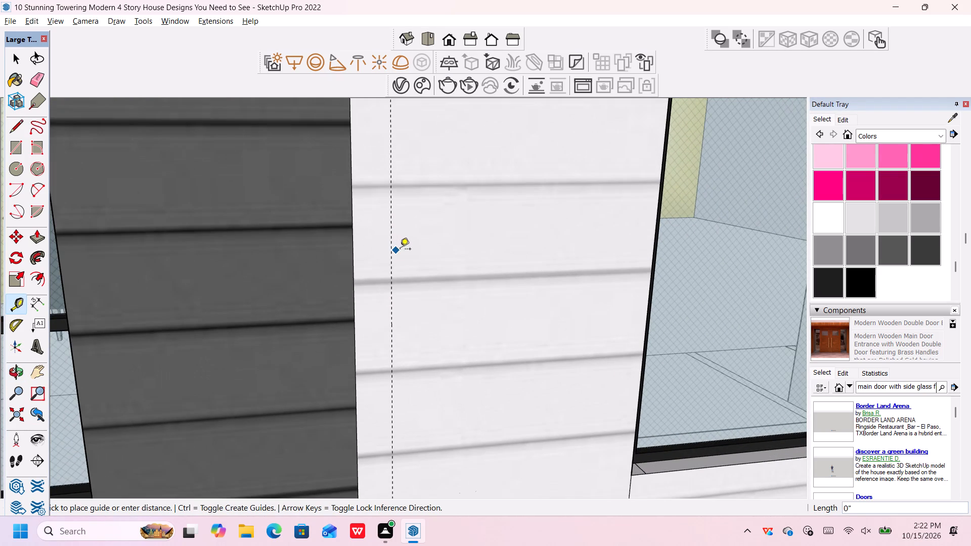
{"action": "key", "text": "Escape"}
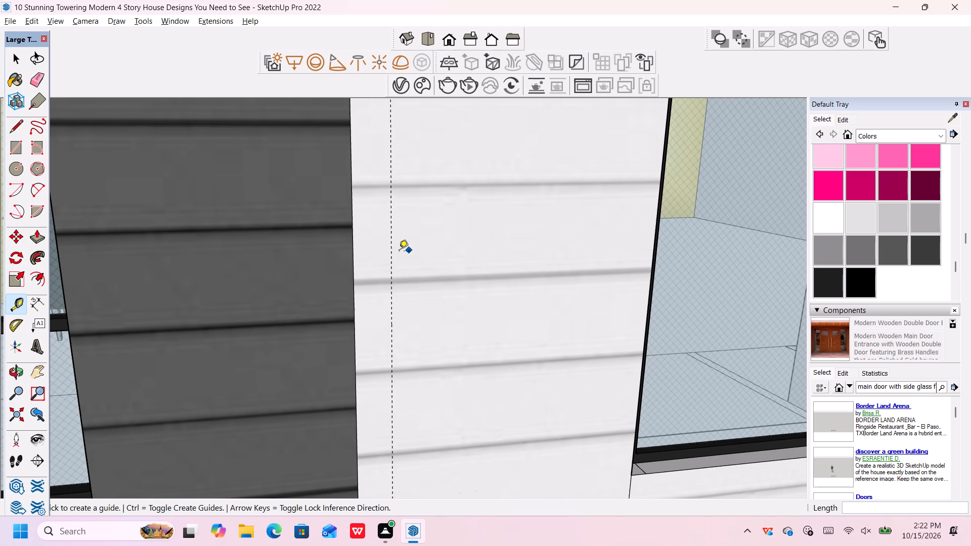
{"action": "left_click", "coordinate": [391, 240]}
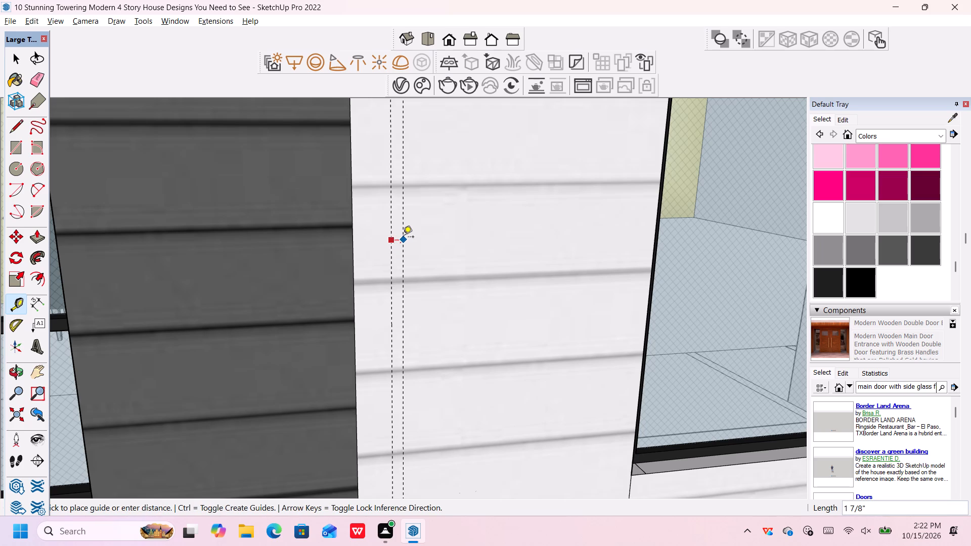
{"action": "scroll", "coordinate": [403, 238], "scroll_direction": "up", "scroll_amount": 4}
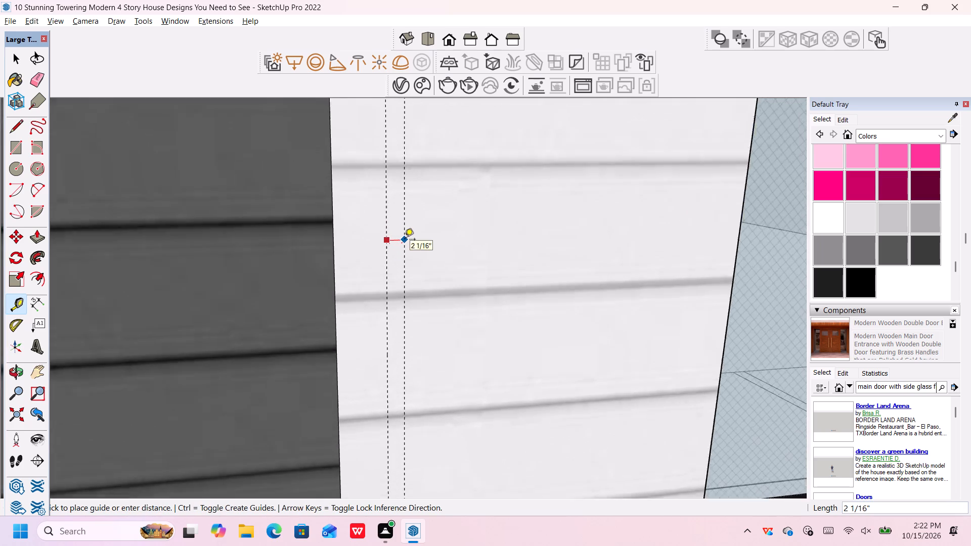
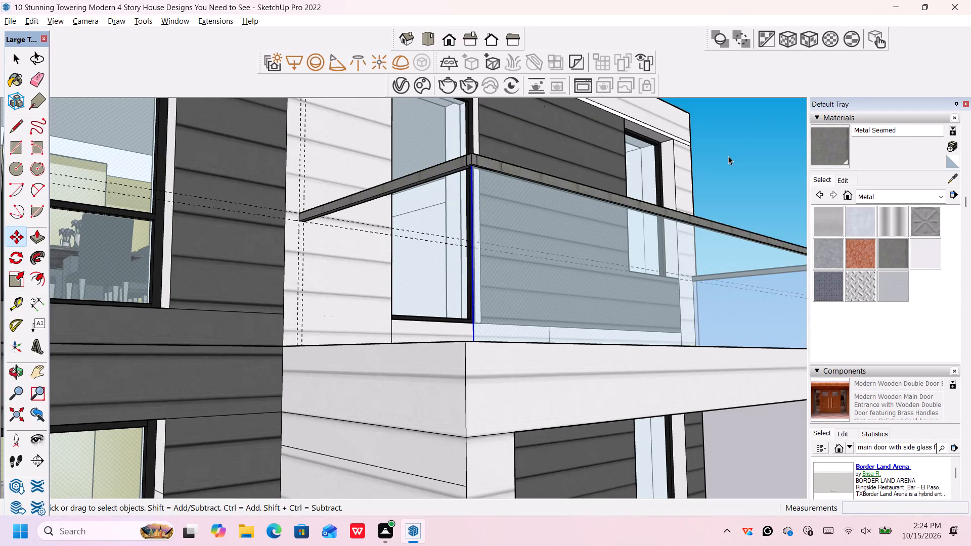
Examine the open side of the top-floor balcony and the underside of its side handrail.
{"action": "scroll", "coordinate": [723, 161], "scroll_direction": "down", "scroll_amount": 3}
{"action": "middle_click_drag", "start_coordinate": [589, 212], "coordinate": [563, 354]}
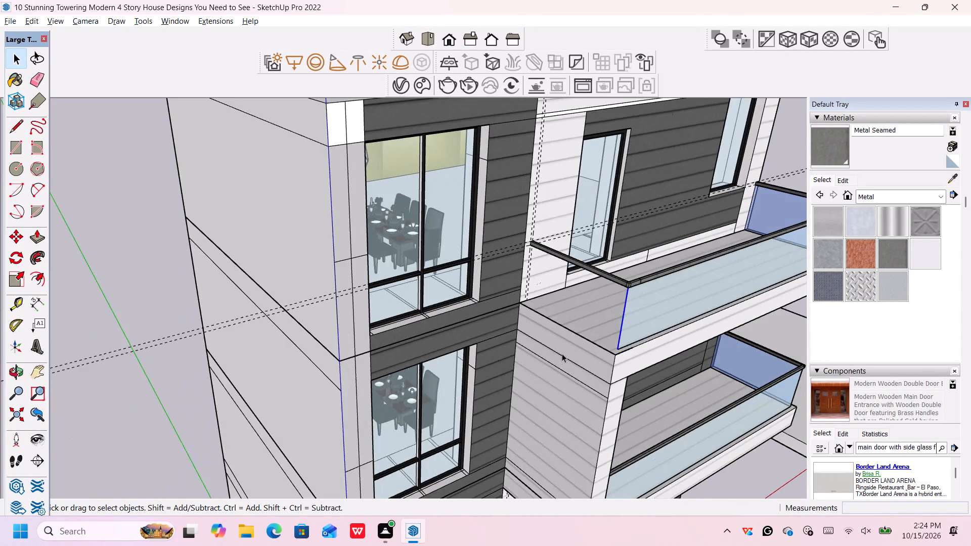
{"action": "scroll", "coordinate": [585, 320], "scroll_direction": "up", "scroll_amount": 3}
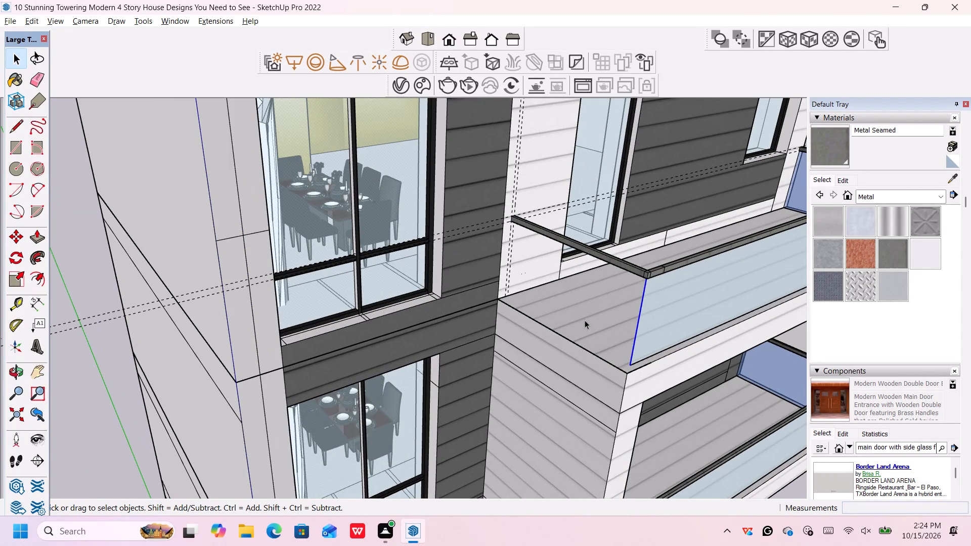
{"action": "scroll", "coordinate": [629, 311], "scroll_direction": "up", "scroll_amount": 4}
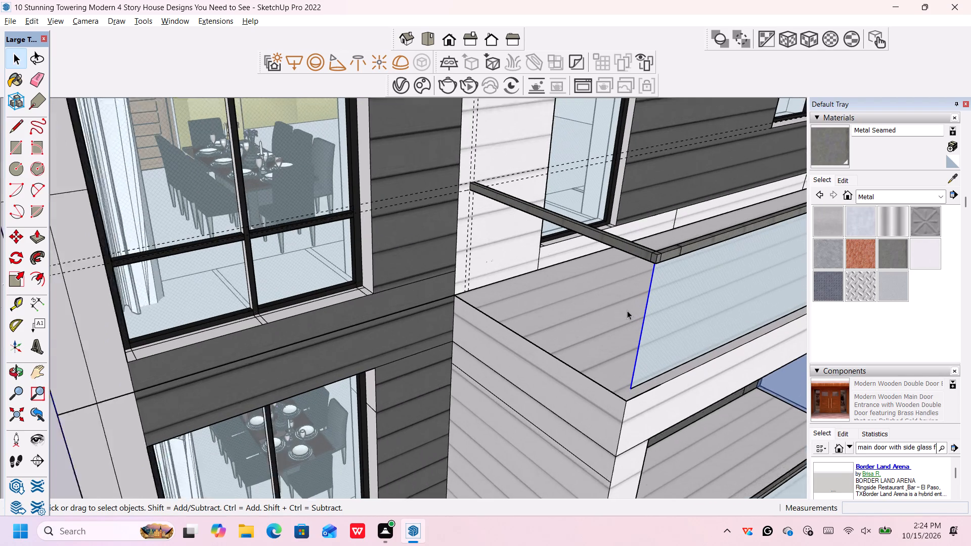
{"action": "scroll", "coordinate": [627, 310], "scroll_direction": "up", "scroll_amount": 1}
{"action": "middle_click", "coordinate": [590, 314]}
{"action": "middle_click_drag", "start_coordinate": [588, 312], "coordinate": [581, 263]}
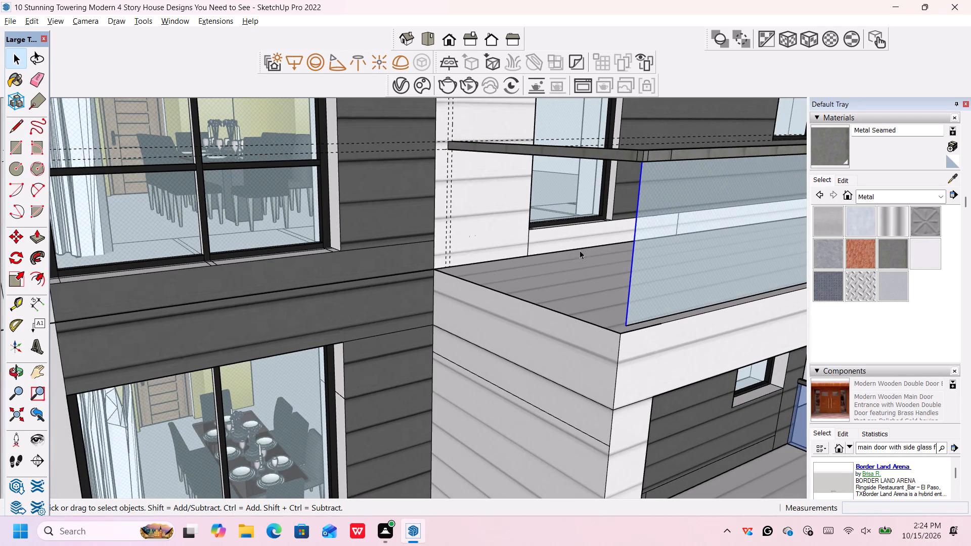
{"action": "middle_click_drag", "start_coordinate": [536, 248], "coordinate": [477, 272], "text": "shift"}
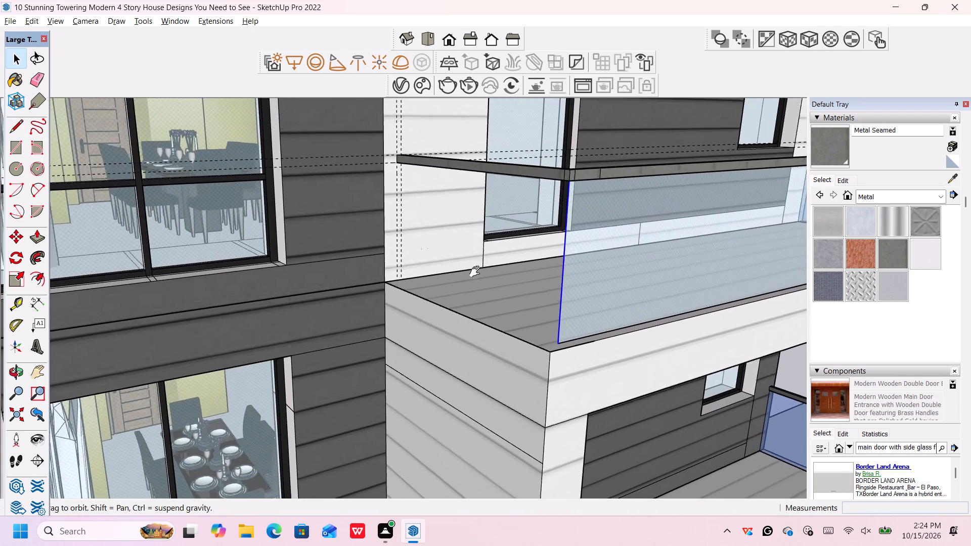
{"action": "middle_click_drag", "start_coordinate": [477, 272], "coordinate": [444, 279], "text": "shift"}
{"action": "middle_click", "coordinate": [443, 279], "text": "shift"}
{"action": "middle_click", "coordinate": [442, 279], "text": "shift"}
{"action": "middle_click_drag", "start_coordinate": [384, 325], "coordinate": [466, 291]}
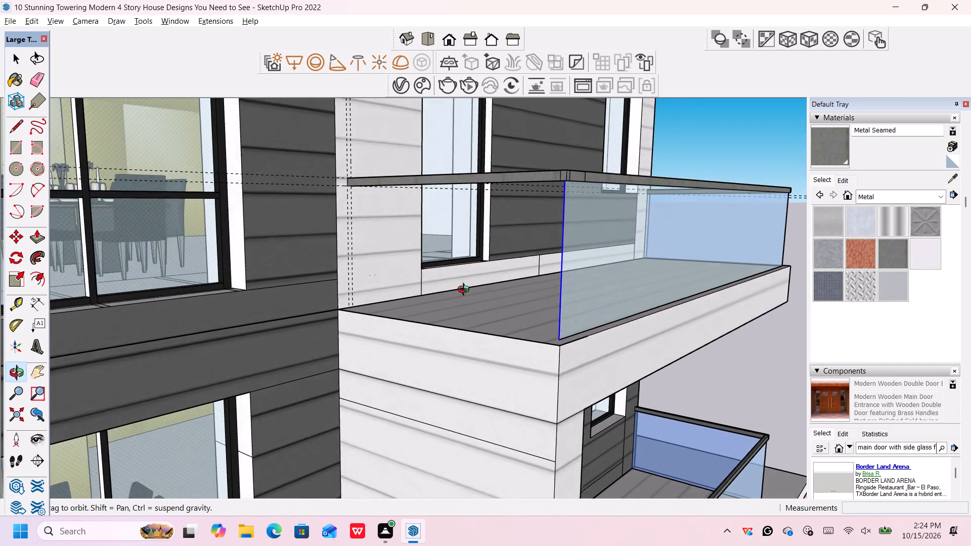
{"action": "middle_click_drag", "start_coordinate": [466, 291], "coordinate": [469, 289]}
{"action": "scroll", "coordinate": [483, 266], "scroll_direction": "up", "scroll_amount": 3}
{"action": "middle_click_drag", "start_coordinate": [478, 275], "coordinate": [478, 258]}
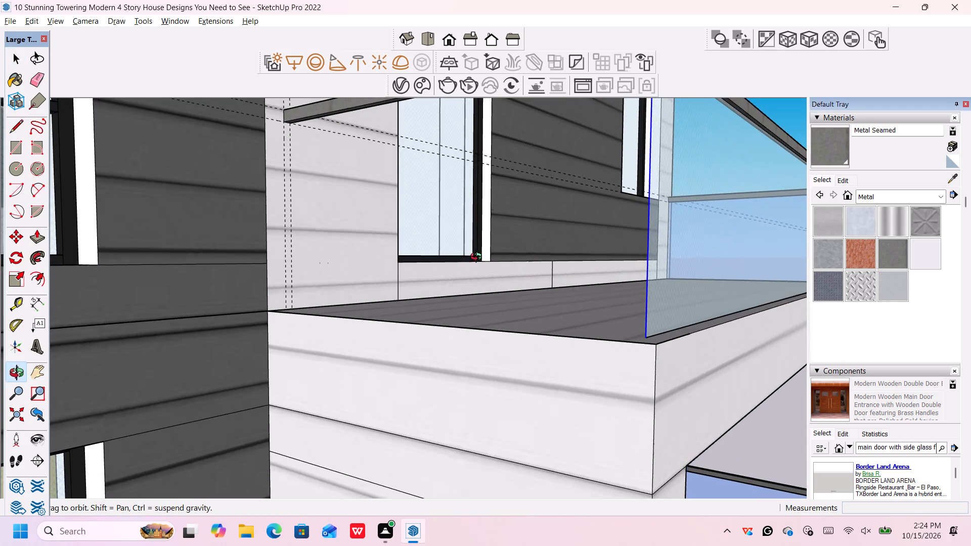
{"action": "middle_click_drag", "start_coordinate": [478, 258], "coordinate": [464, 383]}
{"action": "middle_click_drag", "start_coordinate": [461, 408], "coordinate": [469, 355]}
{"action": "scroll", "coordinate": [455, 202], "scroll_direction": "up", "scroll_amount": 6}
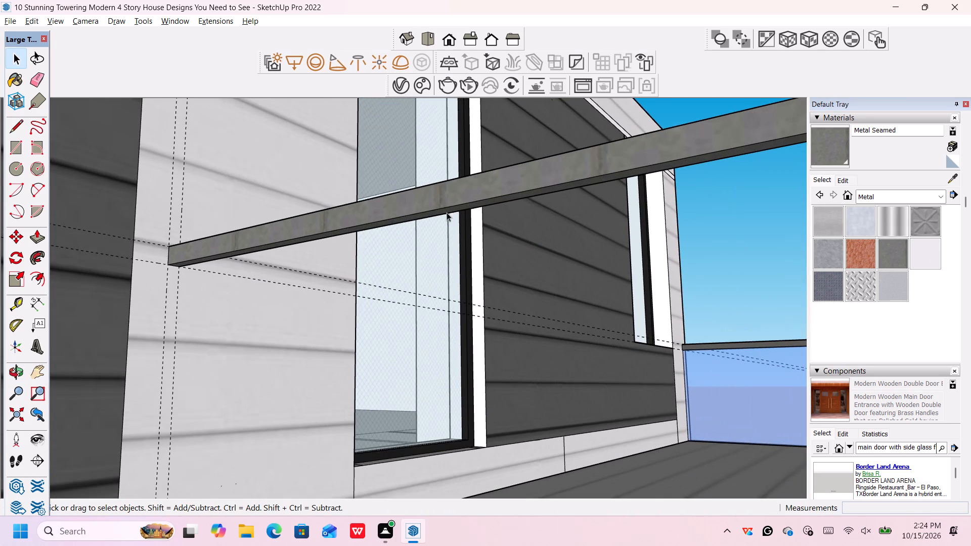
{"action": "middle_click_drag", "start_coordinate": [447, 212], "coordinate": [448, 188]}
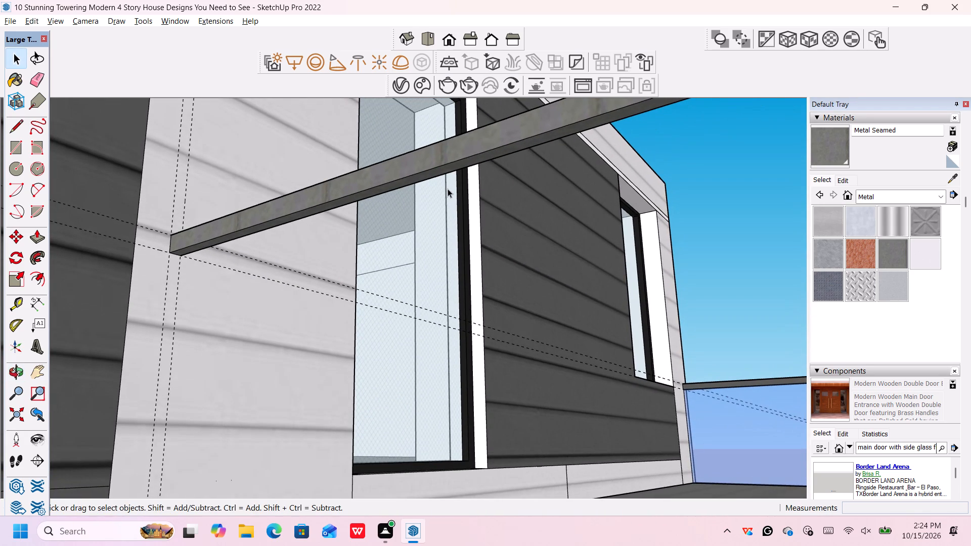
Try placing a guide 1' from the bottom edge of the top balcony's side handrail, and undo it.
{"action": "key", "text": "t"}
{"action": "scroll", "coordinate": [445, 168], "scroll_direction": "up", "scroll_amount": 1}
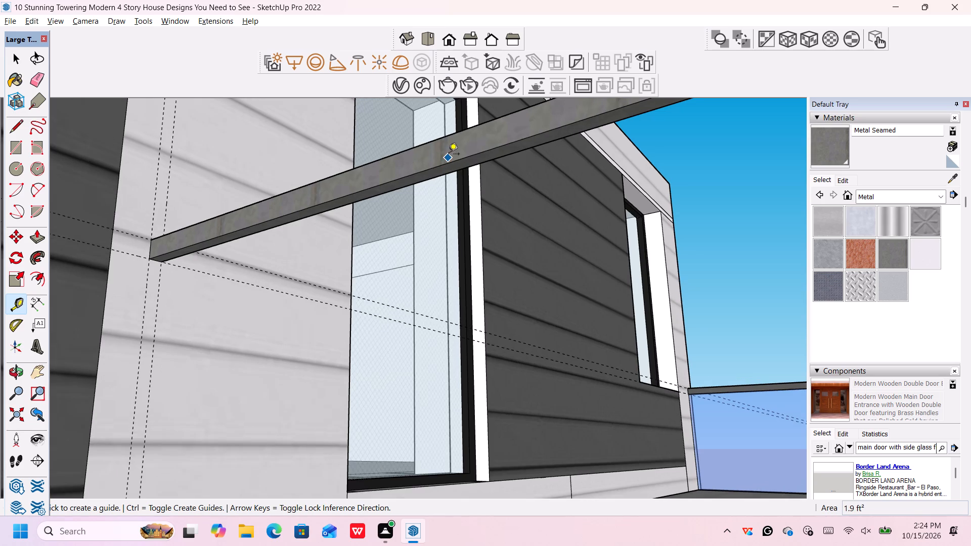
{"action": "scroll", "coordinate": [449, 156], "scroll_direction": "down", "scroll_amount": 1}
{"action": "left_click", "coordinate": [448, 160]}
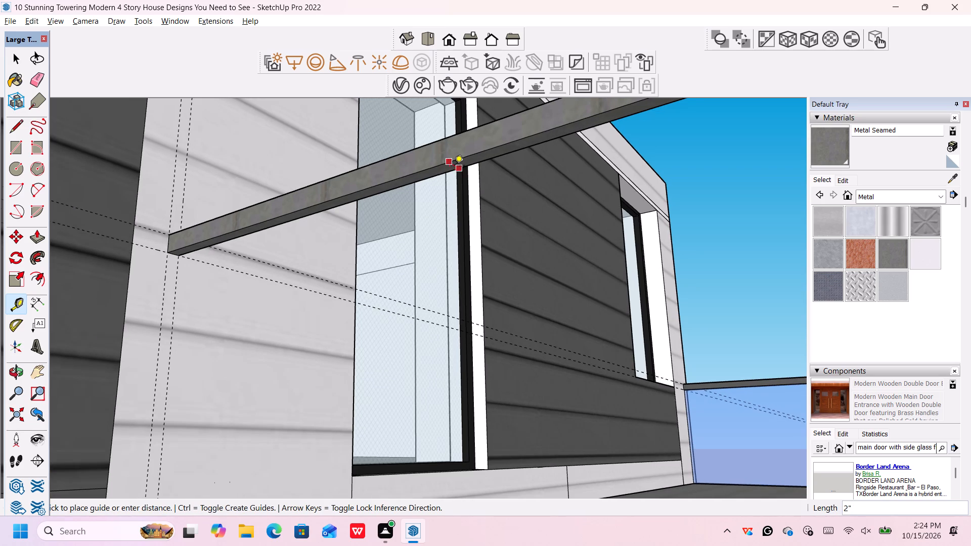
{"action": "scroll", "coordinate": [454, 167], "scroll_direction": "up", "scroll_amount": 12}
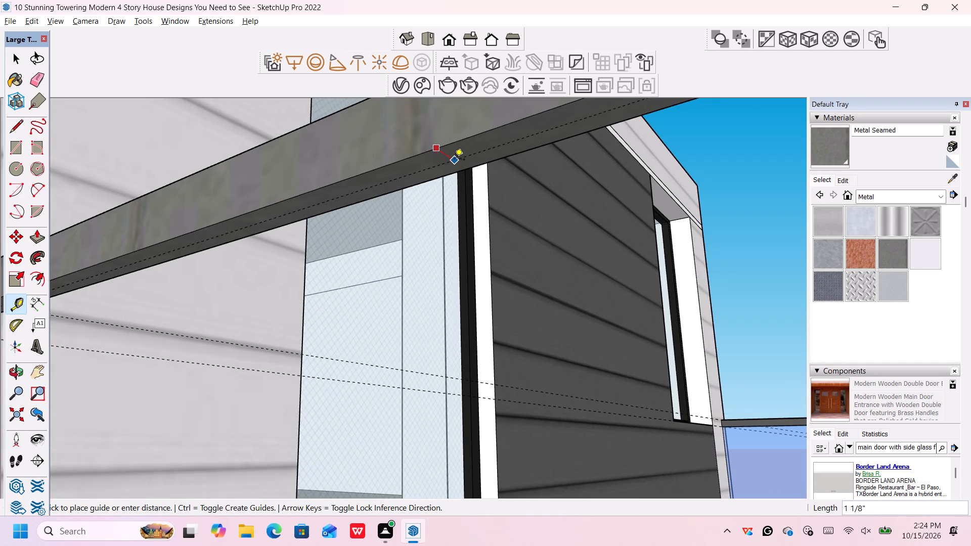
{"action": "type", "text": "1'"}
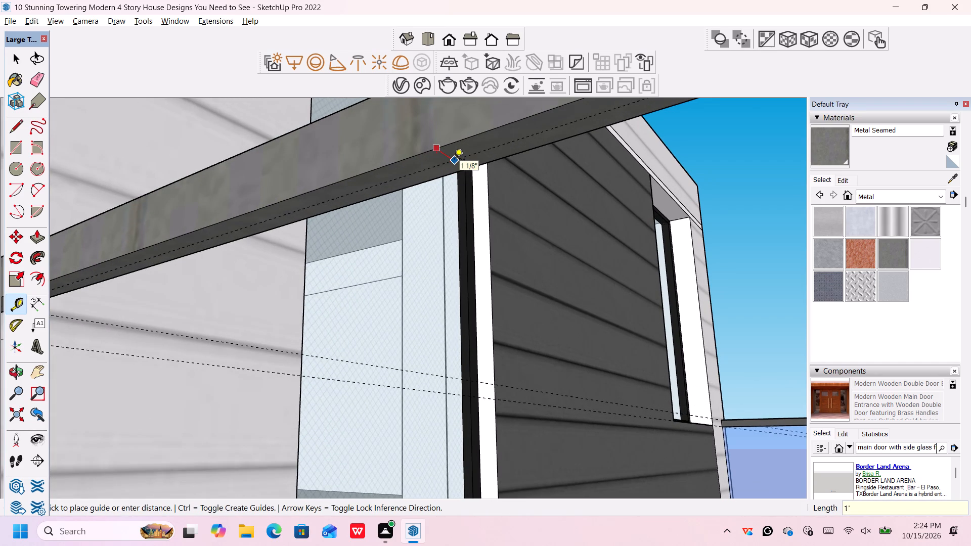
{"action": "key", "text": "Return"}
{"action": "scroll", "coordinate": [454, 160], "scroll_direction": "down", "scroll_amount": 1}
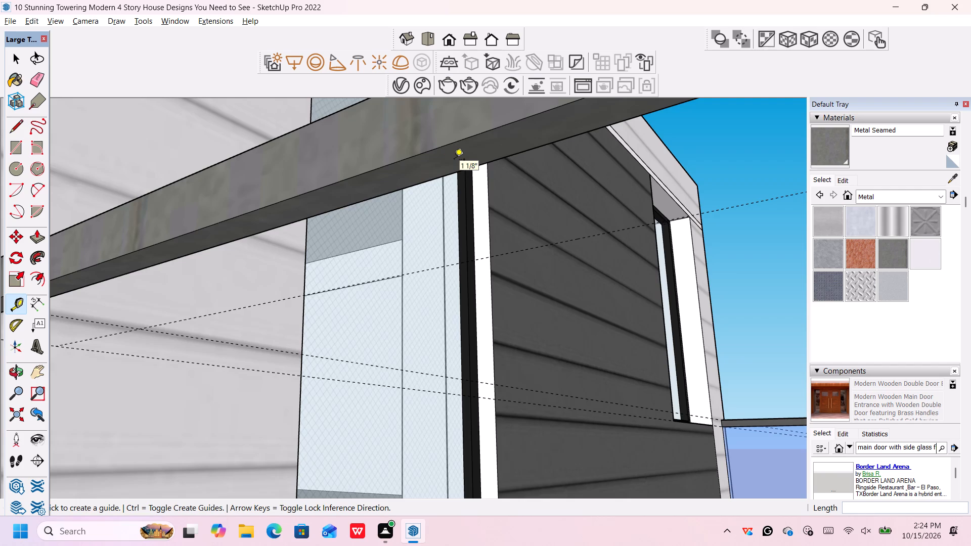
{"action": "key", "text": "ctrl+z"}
Place a guide 1" in from the bottom edge along the underside of the top balcony's side handrail.
{"action": "scroll", "coordinate": [440, 150], "scroll_direction": "up", "scroll_amount": 8}
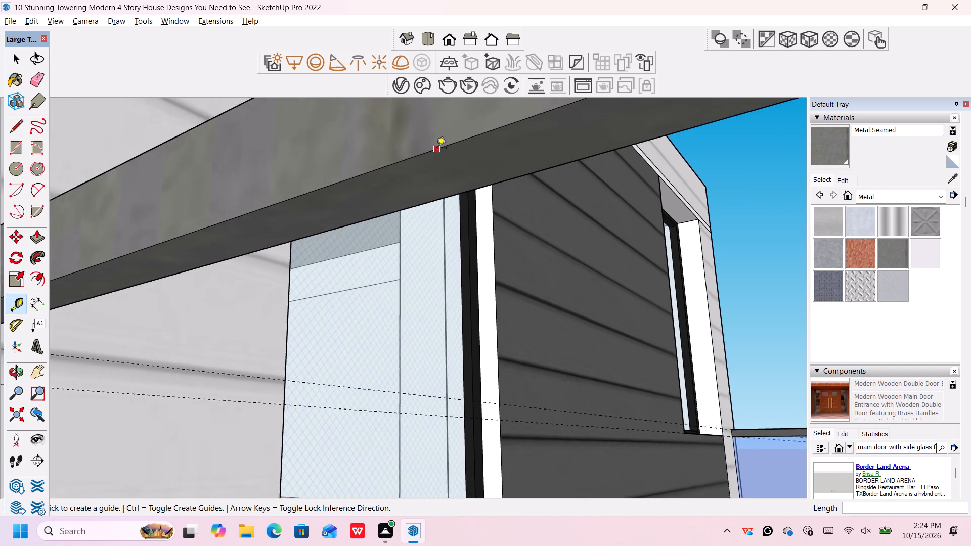
{"action": "scroll", "coordinate": [436, 149], "scroll_direction": "up", "scroll_amount": 3}
{"action": "left_click", "coordinate": [437, 149]}
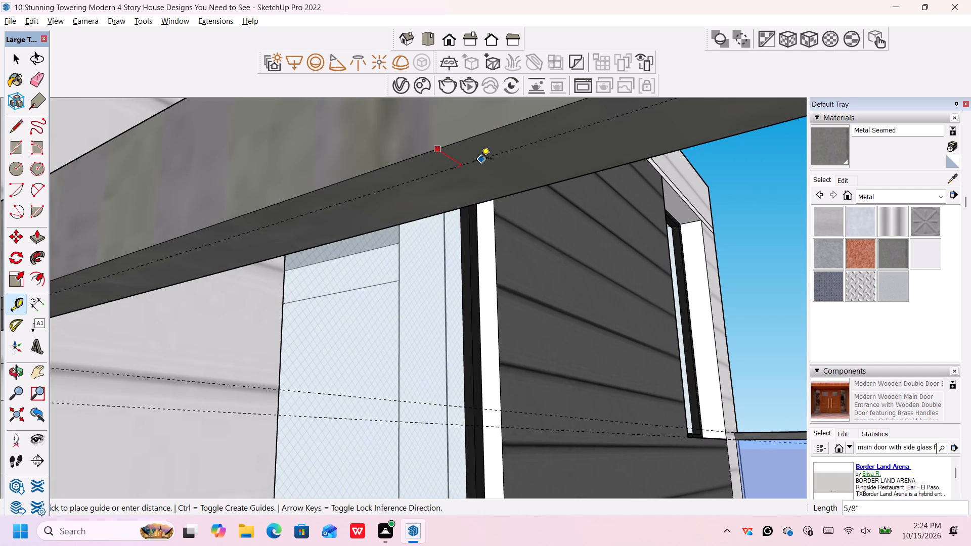
{"action": "type", "text": "1\""}
{"action": "key", "text": "Return"}
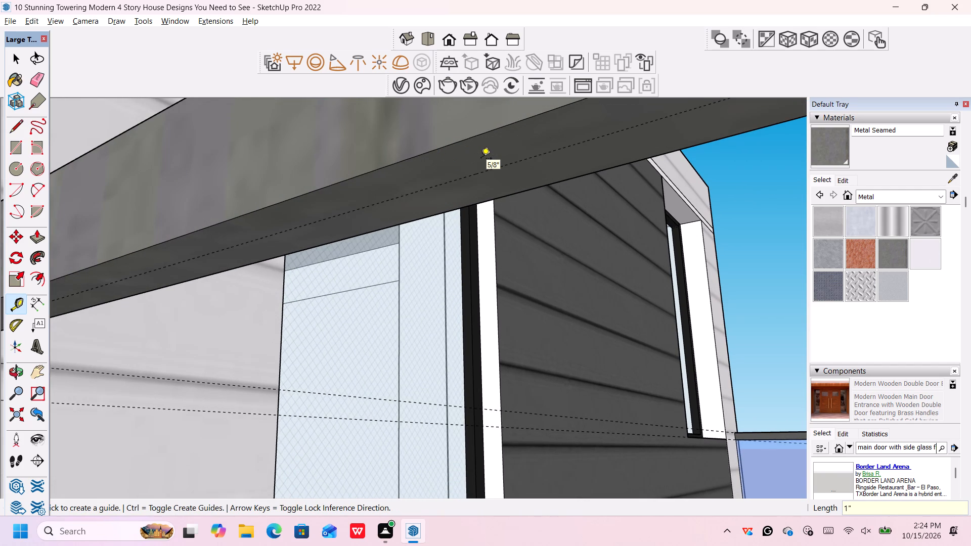
{"action": "scroll", "coordinate": [481, 160], "scroll_direction": "down", "scroll_amount": 20}
{"action": "scroll", "coordinate": [481, 160], "scroll_direction": "down", "scroll_amount": 10}
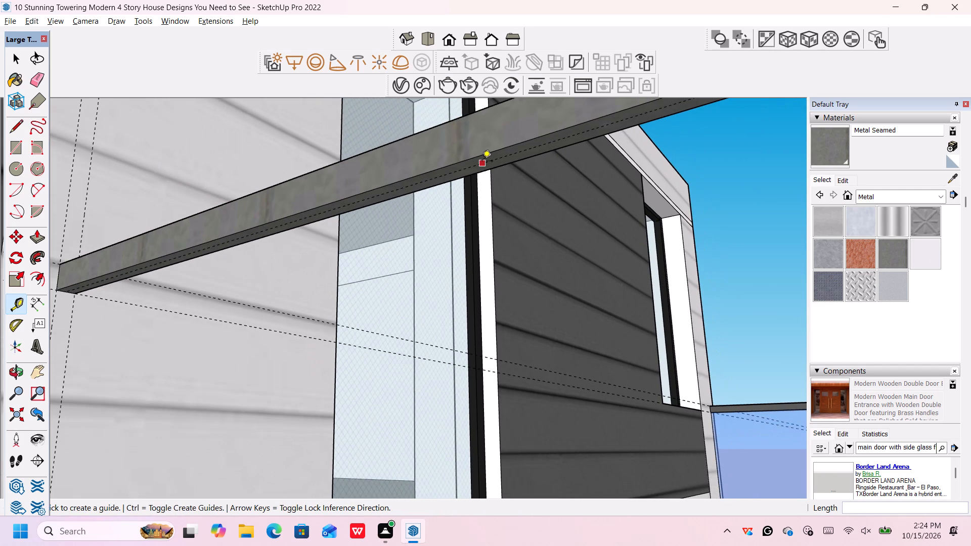
{"action": "key", "text": "space"}
Draw a 4' by 7' 8" rectangle on the balcony's open side, from the guide's wall end to the front glass's base corner.
{"action": "scroll", "coordinate": [466, 173], "scroll_direction": "down", "scroll_amount": 6}
{"action": "scroll", "coordinate": [216, 271], "scroll_direction": "up", "scroll_amount": 4}
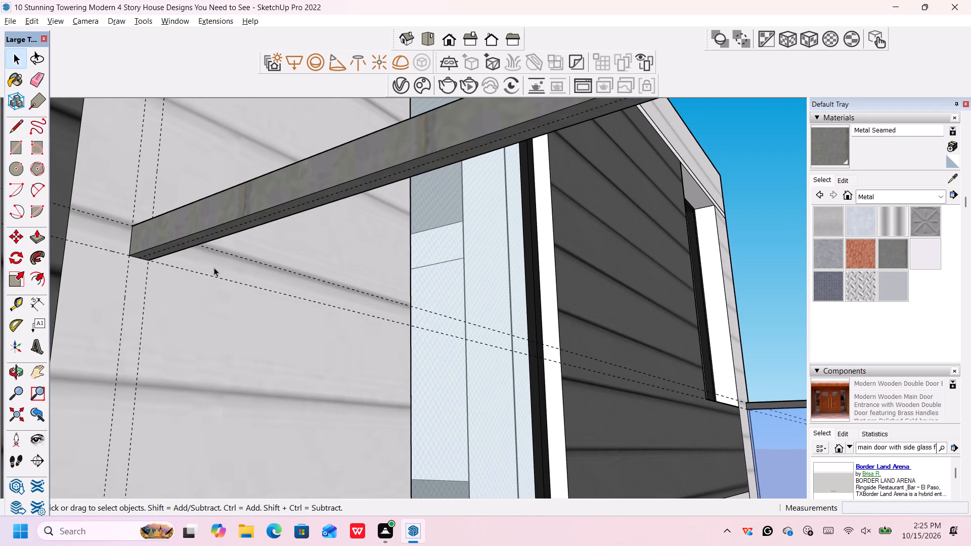
{"action": "key", "text": "r"}
{"action": "scroll", "coordinate": [182, 267], "scroll_direction": "up", "scroll_amount": 3}
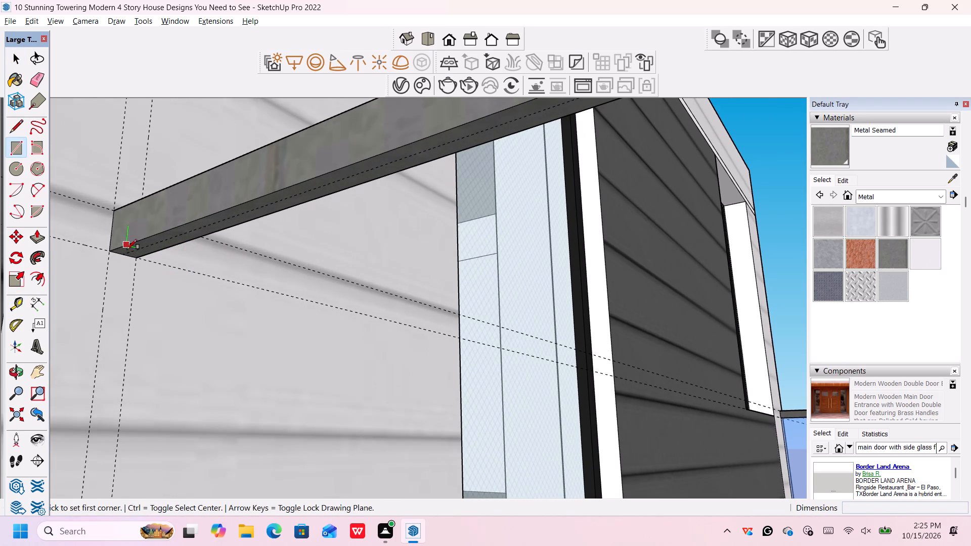
{"action": "left_click", "coordinate": [126, 254]}
{"action": "scroll", "coordinate": [126, 254], "scroll_direction": "down", "scroll_amount": 7}
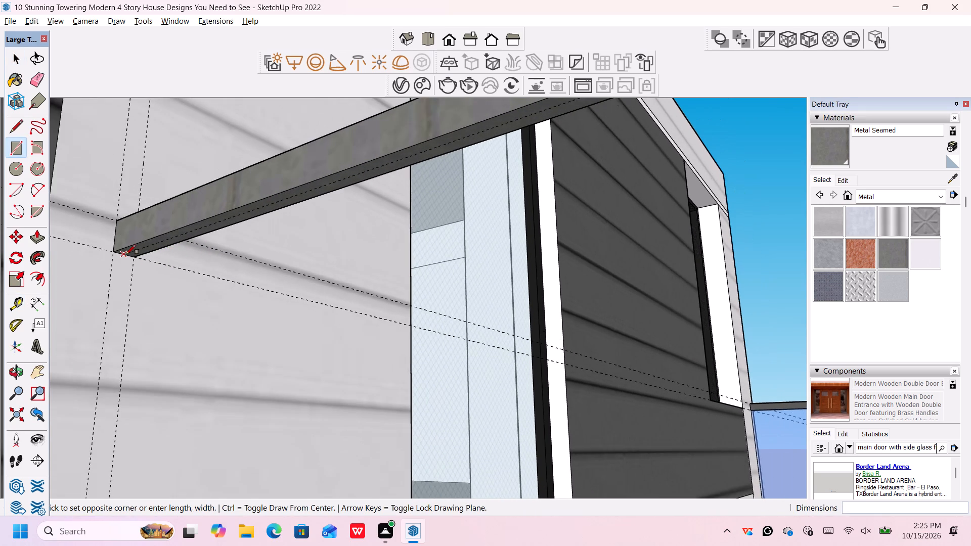
{"action": "scroll", "coordinate": [126, 254], "scroll_direction": "down", "scroll_amount": 20}
{"action": "scroll", "coordinate": [126, 254], "scroll_direction": "up", "scroll_amount": 1}
{"action": "scroll", "coordinate": [126, 254], "scroll_direction": "down", "scroll_amount": 11}
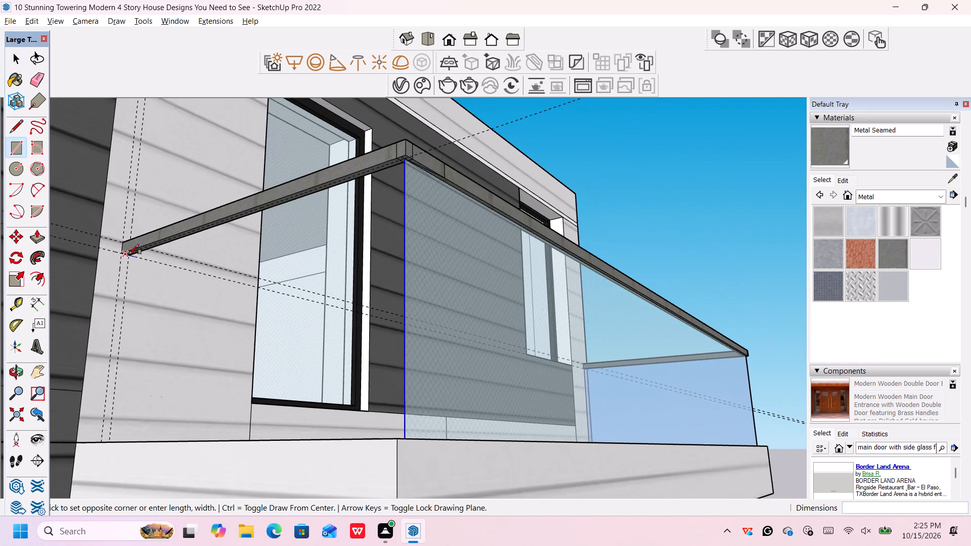
{"action": "scroll", "coordinate": [376, 408], "scroll_direction": "down", "scroll_amount": 3}
{"action": "middle_click_drag", "start_coordinate": [376, 410], "coordinate": [408, 458]}
{"action": "scroll", "coordinate": [408, 458], "scroll_direction": "up", "scroll_amount": 1}
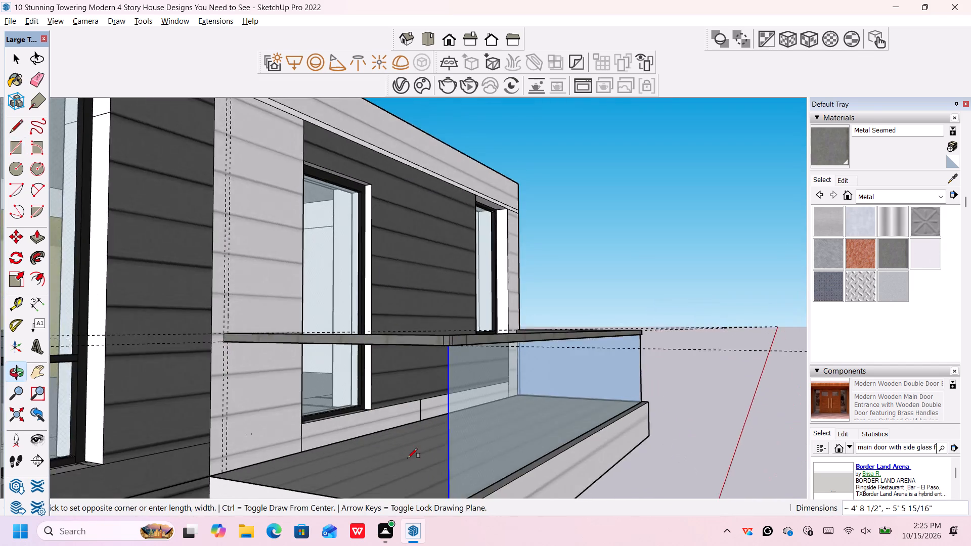
{"action": "scroll", "coordinate": [417, 465], "scroll_direction": "up", "scroll_amount": 2}
{"action": "scroll", "coordinate": [417, 465], "scroll_direction": "down", "scroll_amount": 16}
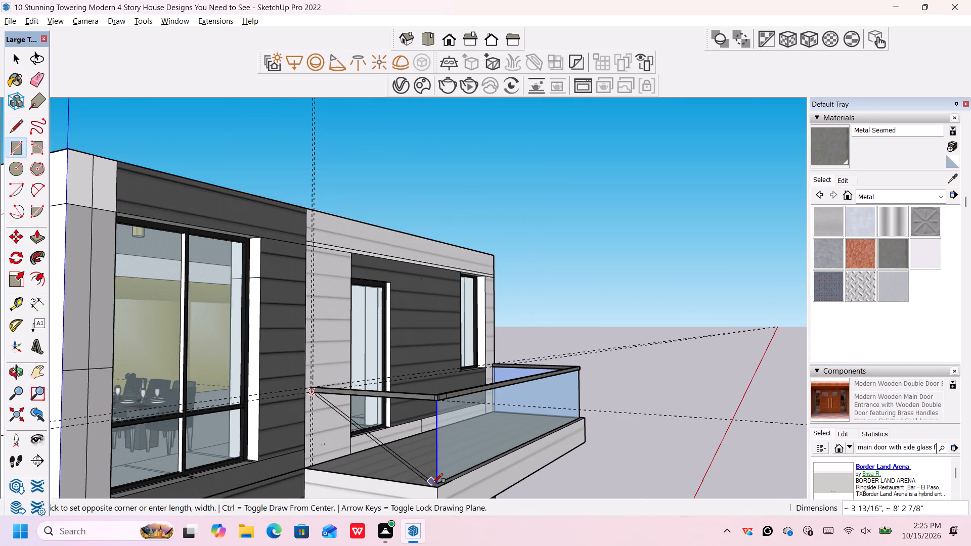
{"action": "left_click", "coordinate": [434, 485]}
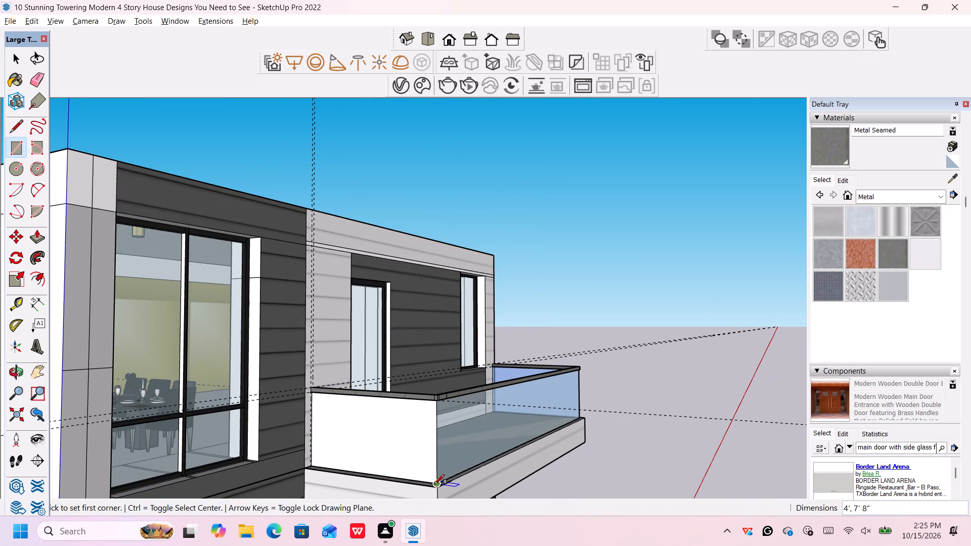
{"action": "key", "text": "space"}
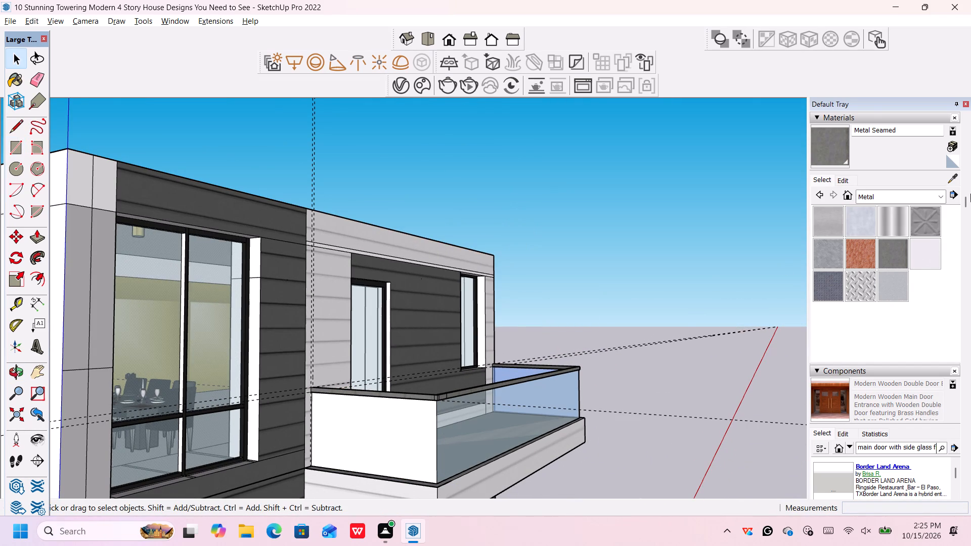
Paint the new side panel with Translucent Glass Safety from the Glass and Mirrors materials.
{"action": "left_click", "coordinate": [925, 194]}
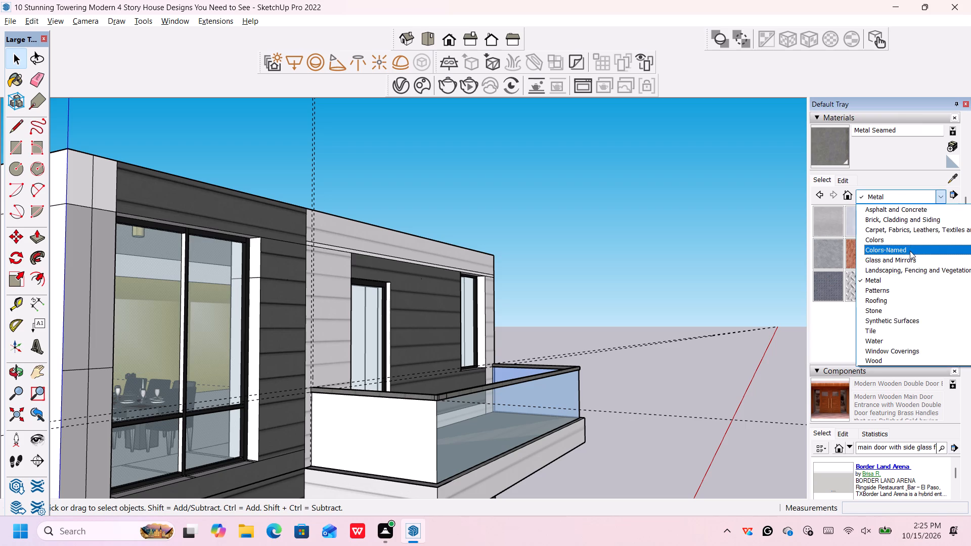
{"action": "left_click", "coordinate": [910, 257]}
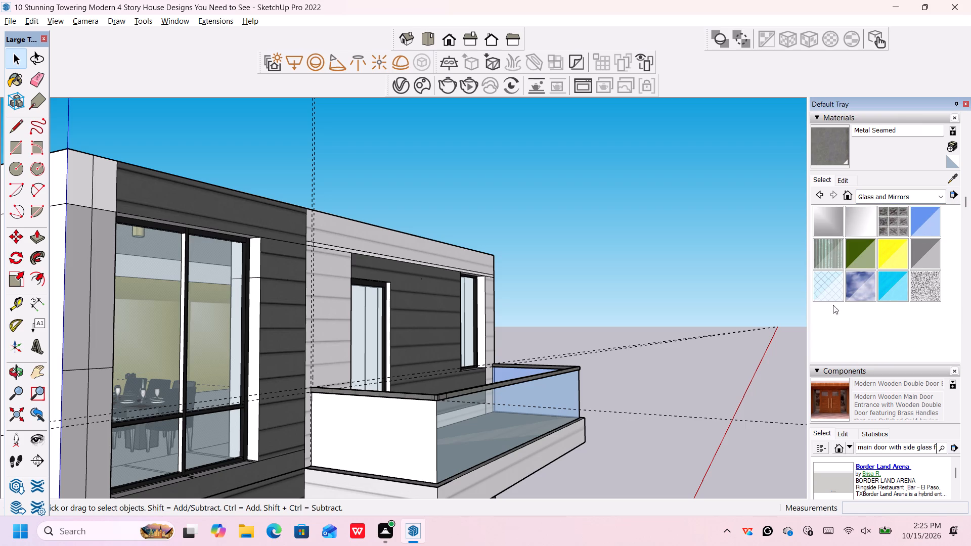
{"action": "left_click", "coordinate": [822, 289]}
{"action": "left_click", "coordinate": [418, 415]}
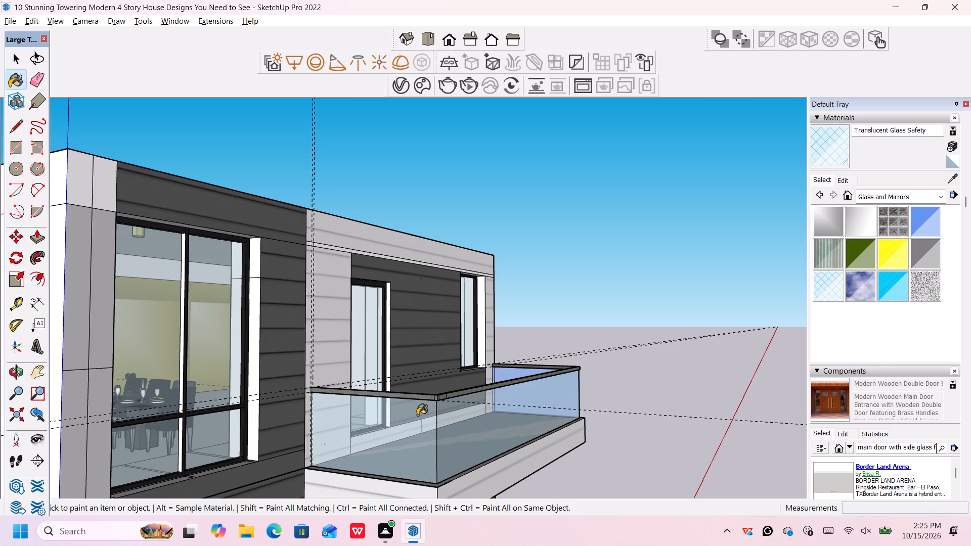
{"action": "key", "text": "space"}
Delete the horizontal and vertical construction guides around the top balcony.
{"action": "scroll", "coordinate": [535, 336], "scroll_direction": "down", "scroll_amount": 7}
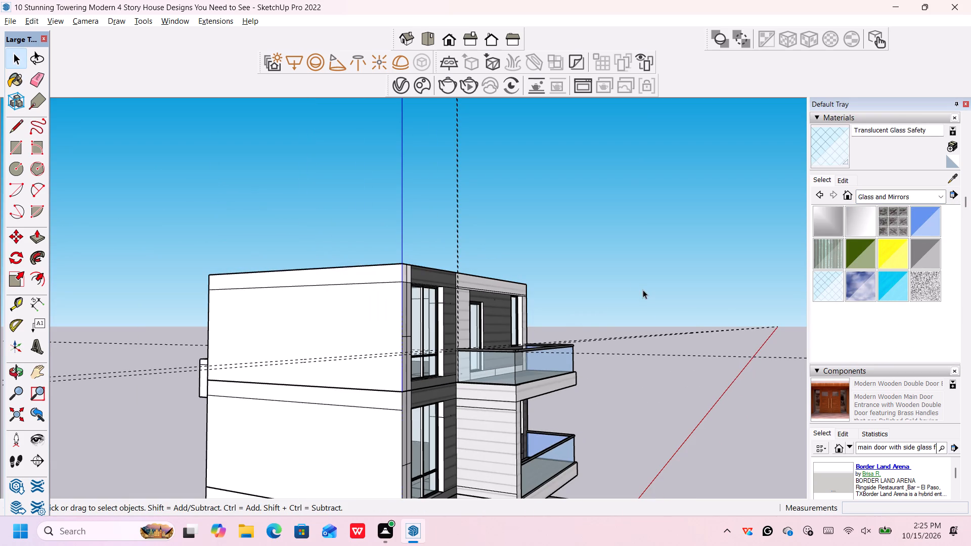
{"action": "left_click_drag", "start_coordinate": [643, 291], "coordinate": [635, 396]}
{"action": "key", "text": "Delete"}
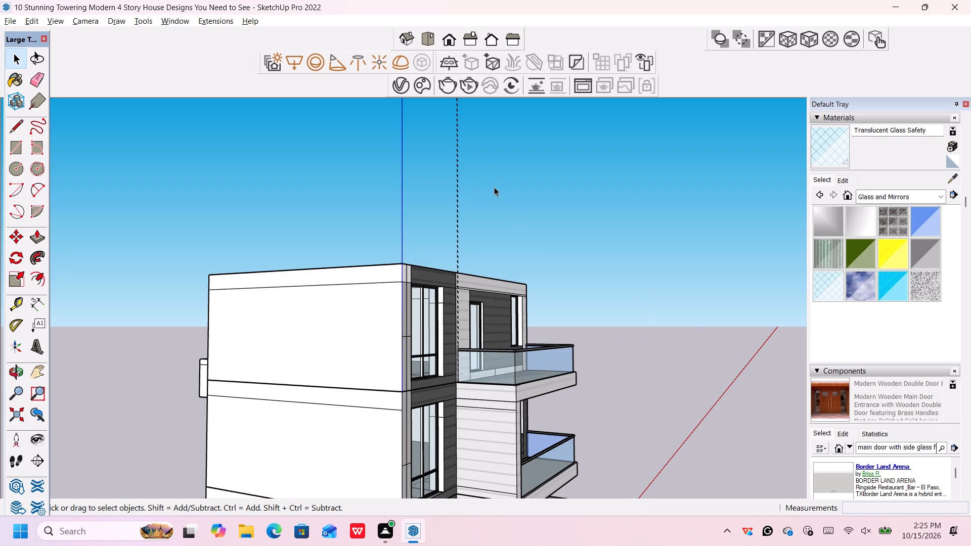
{"action": "left_click_drag", "start_coordinate": [490, 189], "coordinate": [447, 215]}
{"action": "key", "text": "Delete"}
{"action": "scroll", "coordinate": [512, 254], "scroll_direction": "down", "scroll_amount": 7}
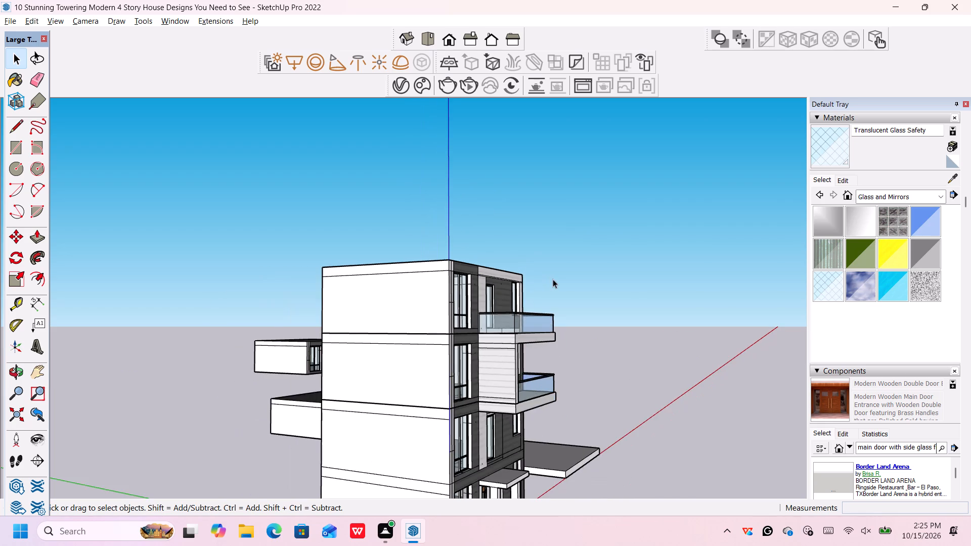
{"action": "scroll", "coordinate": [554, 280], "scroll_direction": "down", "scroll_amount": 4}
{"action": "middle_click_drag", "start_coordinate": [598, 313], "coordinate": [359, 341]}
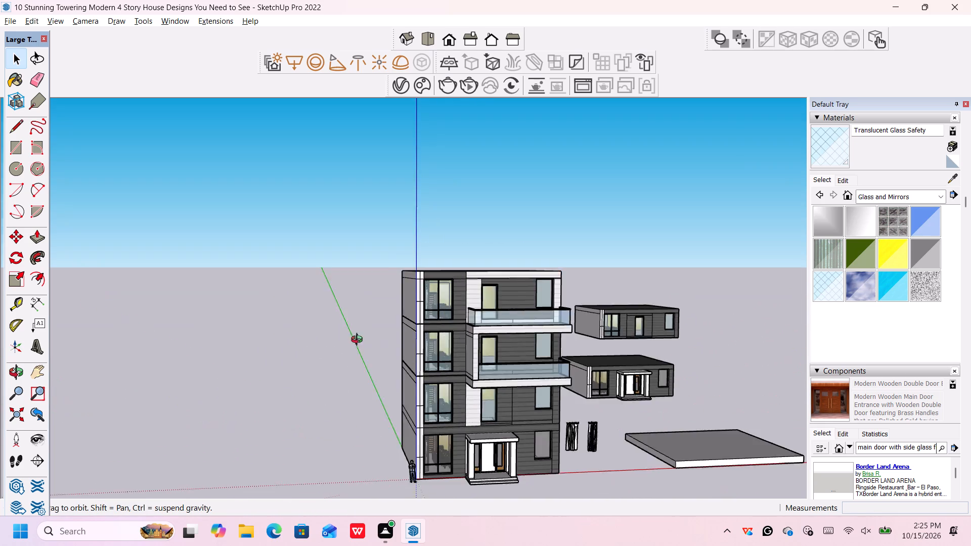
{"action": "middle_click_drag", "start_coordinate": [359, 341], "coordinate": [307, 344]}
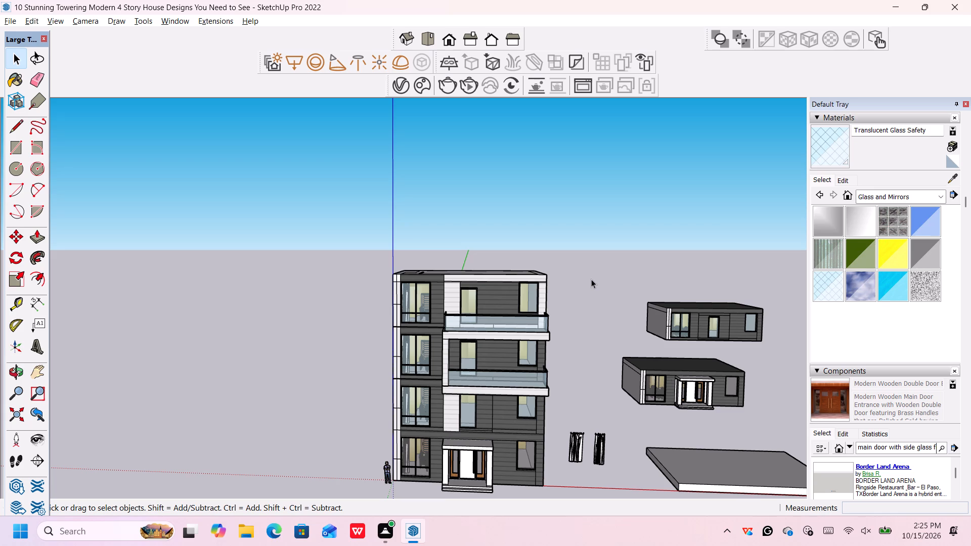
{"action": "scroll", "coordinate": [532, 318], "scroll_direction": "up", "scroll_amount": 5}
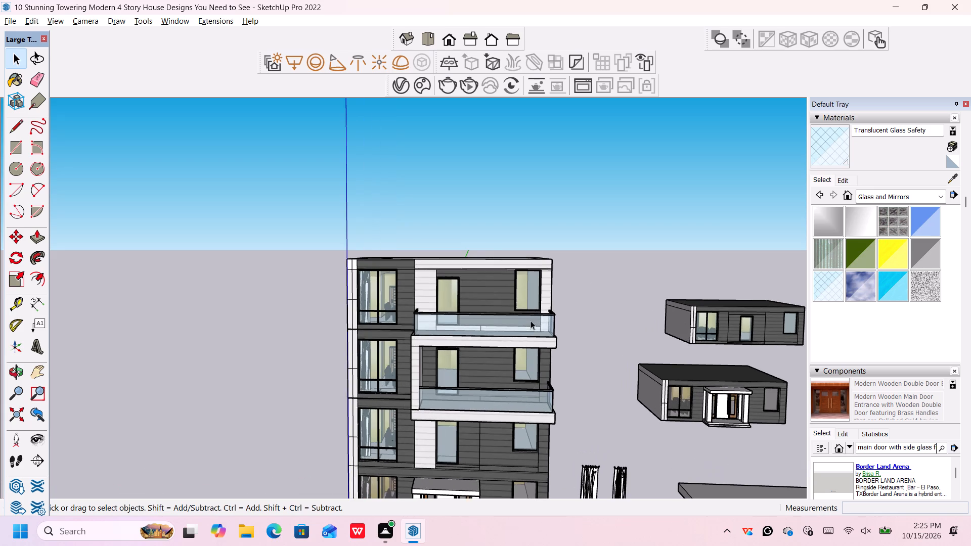
Copy the upper of the two detached floor modules onto the house's roof, aligning its lower front corner with the white corner strip.
{"action": "scroll", "coordinate": [574, 309], "scroll_direction": "down", "scroll_amount": 4}
{"action": "scroll", "coordinate": [574, 309], "scroll_direction": "up", "scroll_amount": 1}
{"action": "middle_click_drag", "start_coordinate": [574, 309], "coordinate": [569, 309]}
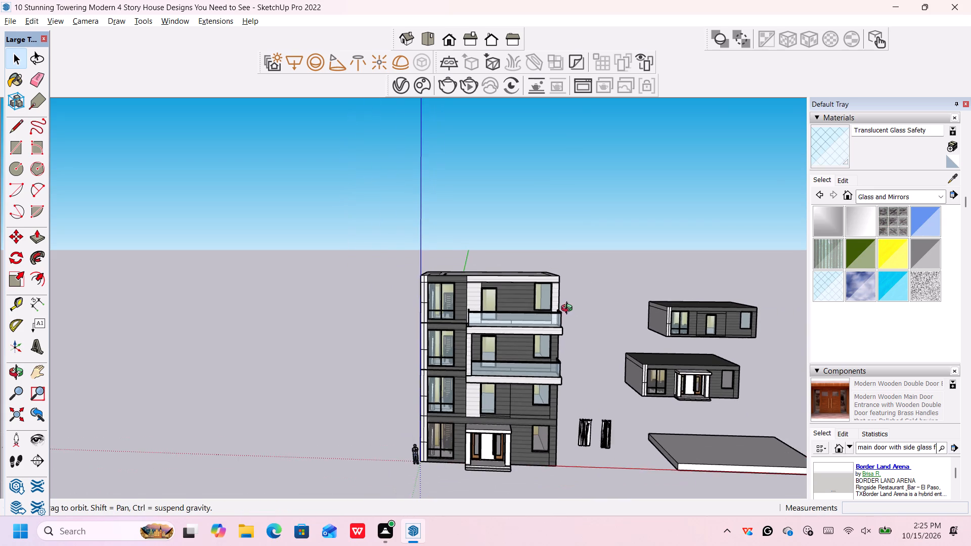
{"action": "middle_click_drag", "start_coordinate": [569, 309], "coordinate": [518, 308]}
{"action": "scroll", "coordinate": [518, 309], "scroll_direction": "up", "scroll_amount": 6}
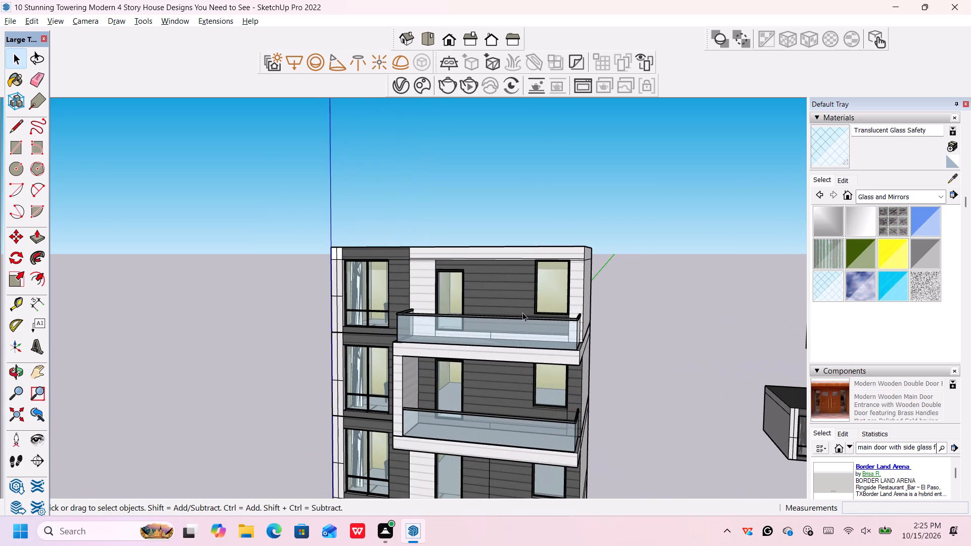
{"action": "scroll", "coordinate": [522, 312], "scroll_direction": "down", "scroll_amount": 3}
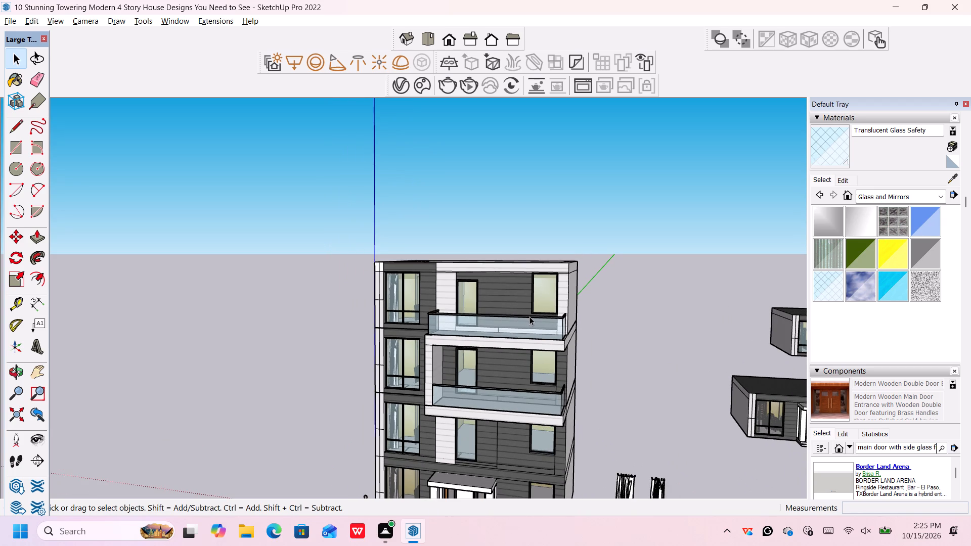
{"action": "scroll", "coordinate": [529, 316], "scroll_direction": "down", "scroll_amount": 9}
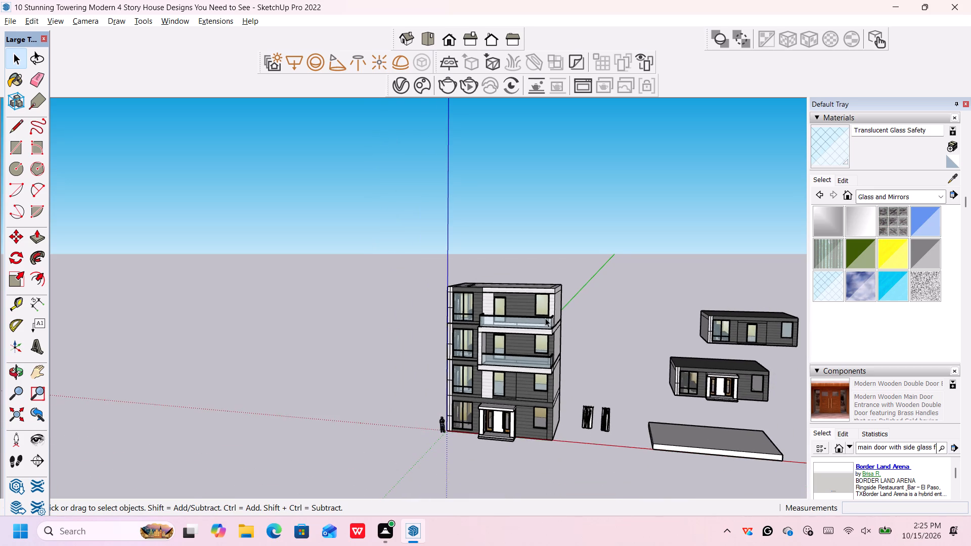
{"action": "scroll", "coordinate": [545, 318], "scroll_direction": "down", "scroll_amount": 2}
{"action": "left_click_drag", "start_coordinate": [784, 303], "coordinate": [635, 349]}
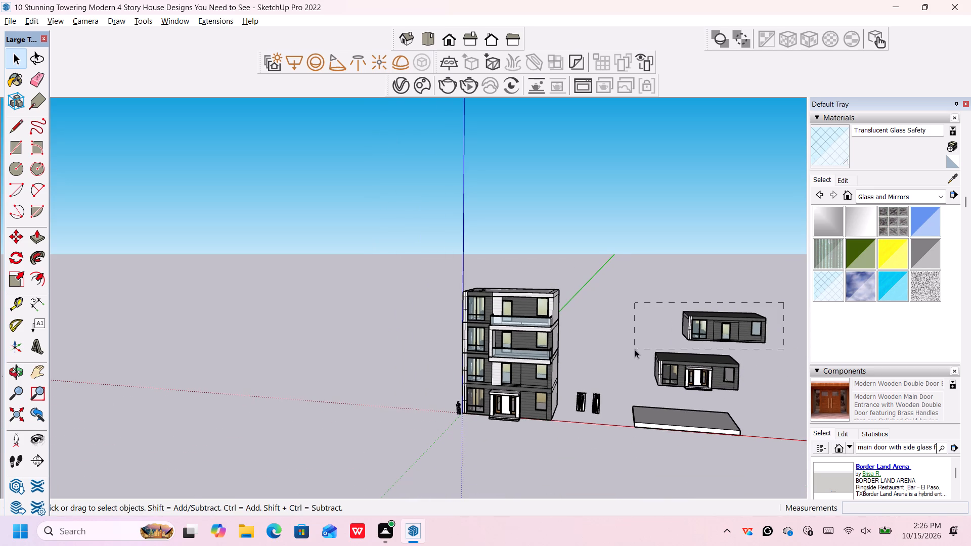
{"action": "left_click_drag", "start_coordinate": [635, 349], "coordinate": [638, 348]}
{"action": "scroll", "coordinate": [691, 334], "scroll_direction": "up", "scroll_amount": 7}
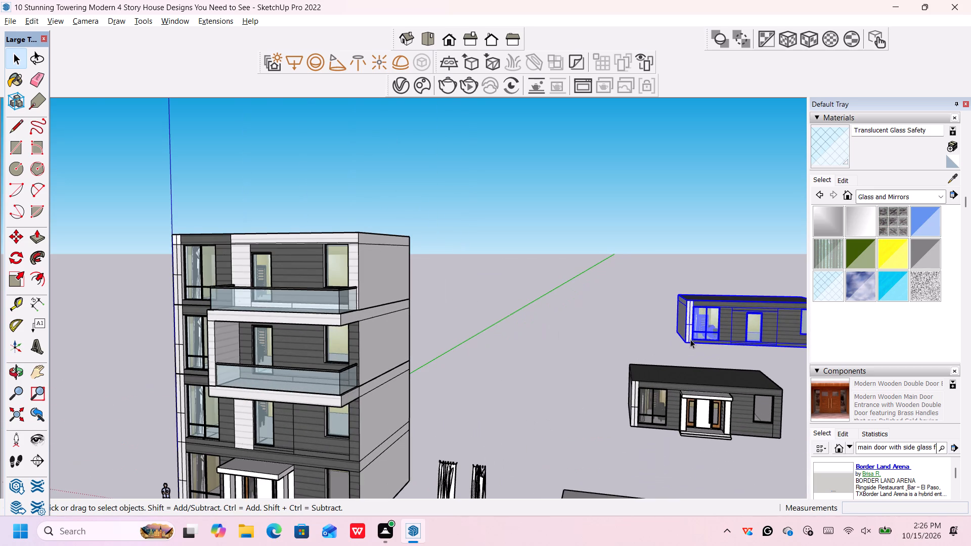
{"action": "key", "text": "m"}
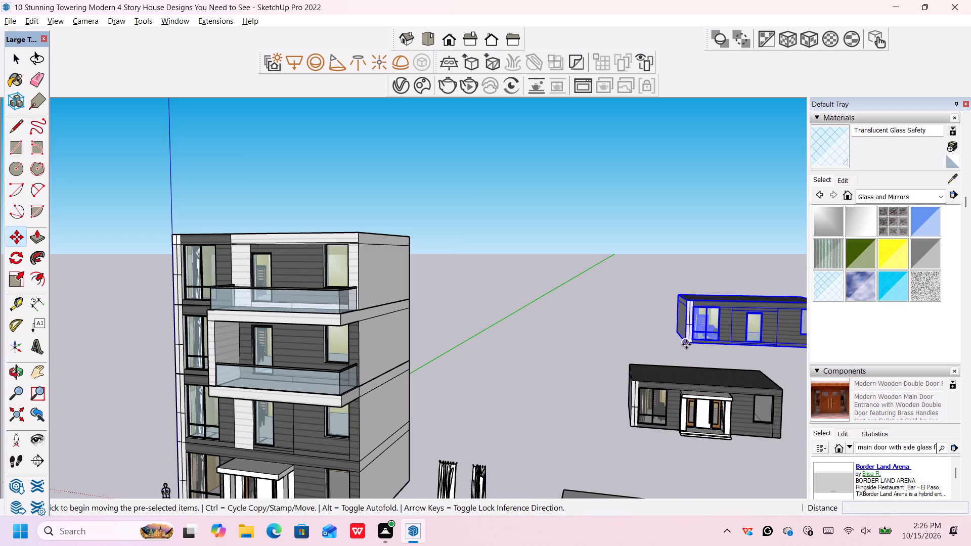
{"action": "left_click", "coordinate": [686, 344]}
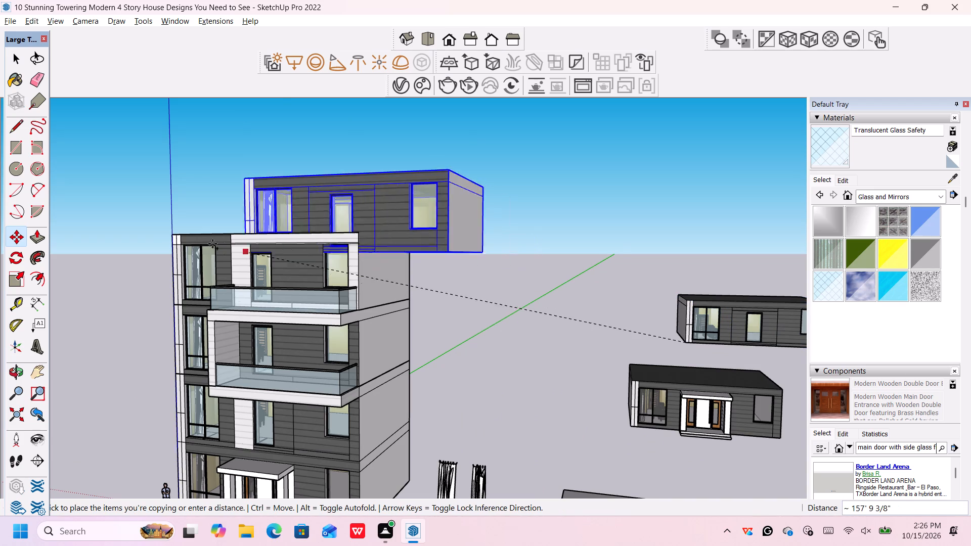
{"action": "scroll", "coordinate": [187, 234], "scroll_direction": "up", "scroll_amount": 4}
{"action": "middle_click_drag", "start_coordinate": [173, 236], "coordinate": [178, 238]}
{"action": "middle_click_drag", "start_coordinate": [186, 244], "coordinate": [193, 249]}
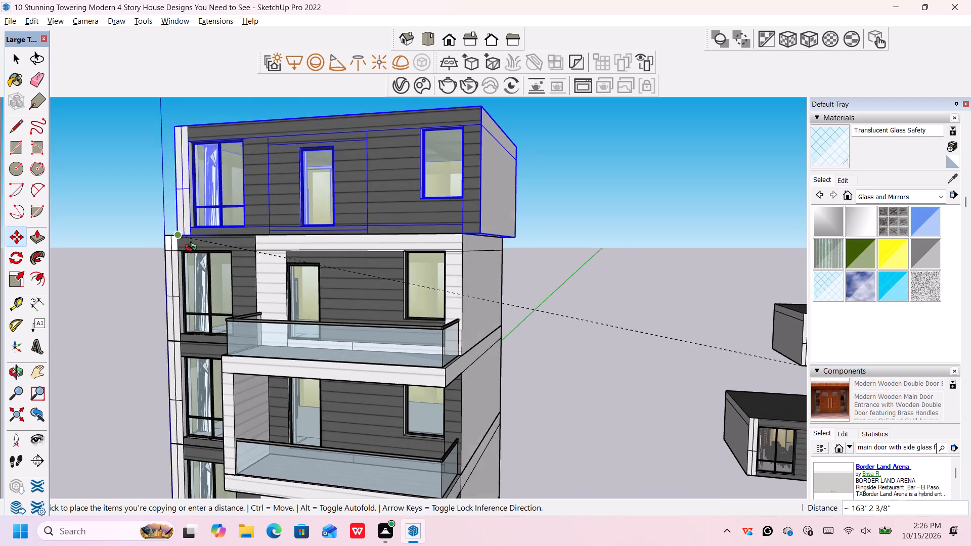
{"action": "middle_click_drag", "start_coordinate": [193, 249], "coordinate": [255, 262]}
{"action": "middle_click", "coordinate": [255, 262]}
{"action": "middle_click", "coordinate": [257, 262]}
{"action": "middle_click", "coordinate": [258, 261]}
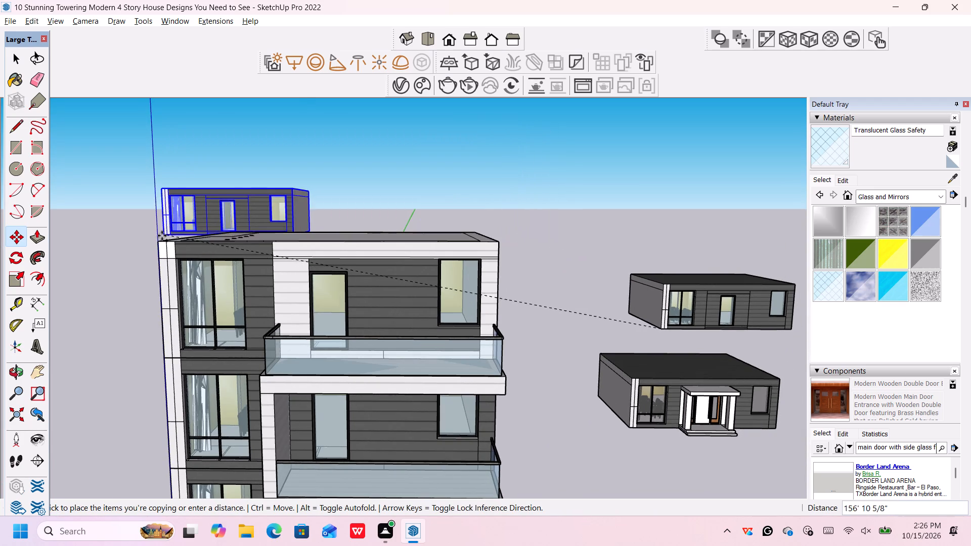
{"action": "left_click", "coordinate": [161, 243]}
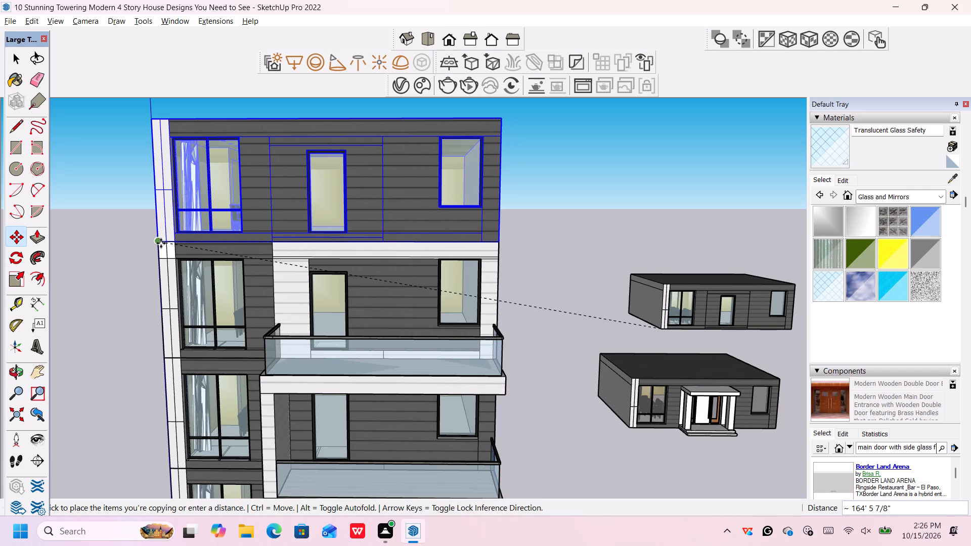
{"action": "scroll", "coordinate": [171, 241], "scroll_direction": "down", "scroll_amount": 6}
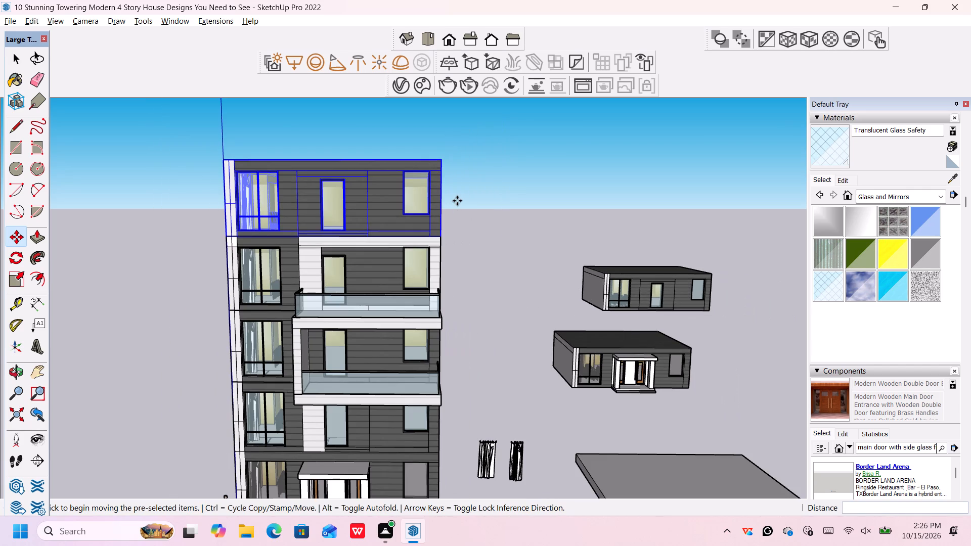
{"action": "key", "text": "space"}
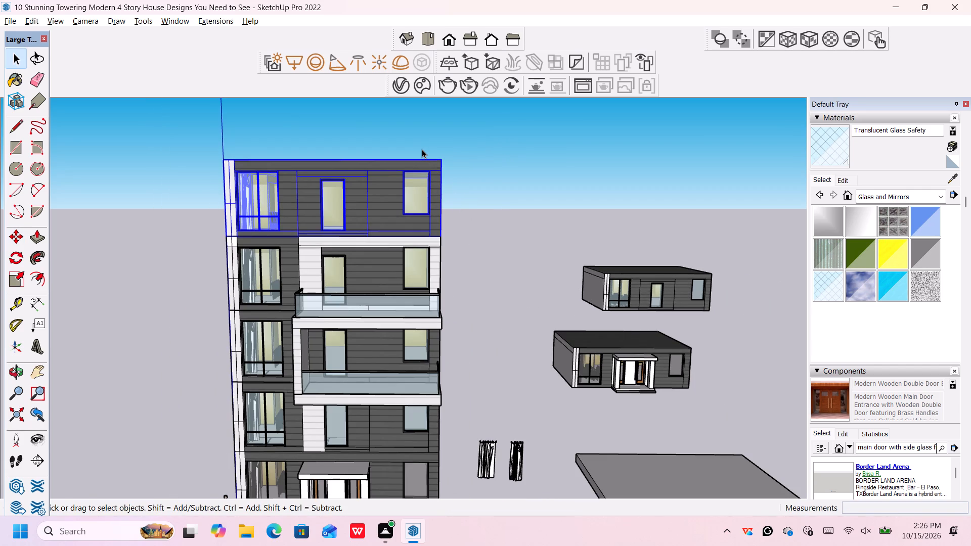
Explode the copied top-floor group and clear the selection.
{"action": "right_click", "coordinate": [424, 165]}
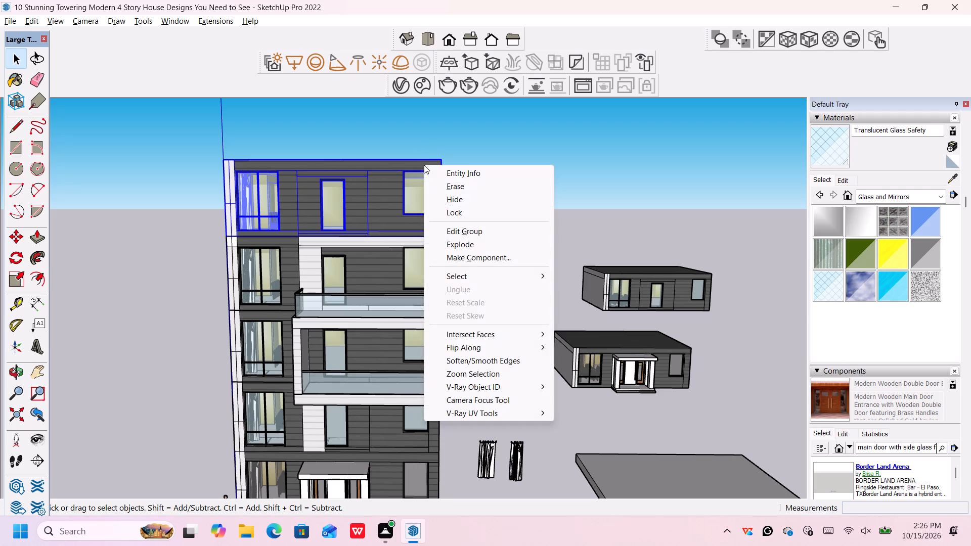
{"action": "left_click", "coordinate": [459, 244]}
{"action": "left_click", "coordinate": [453, 167]}
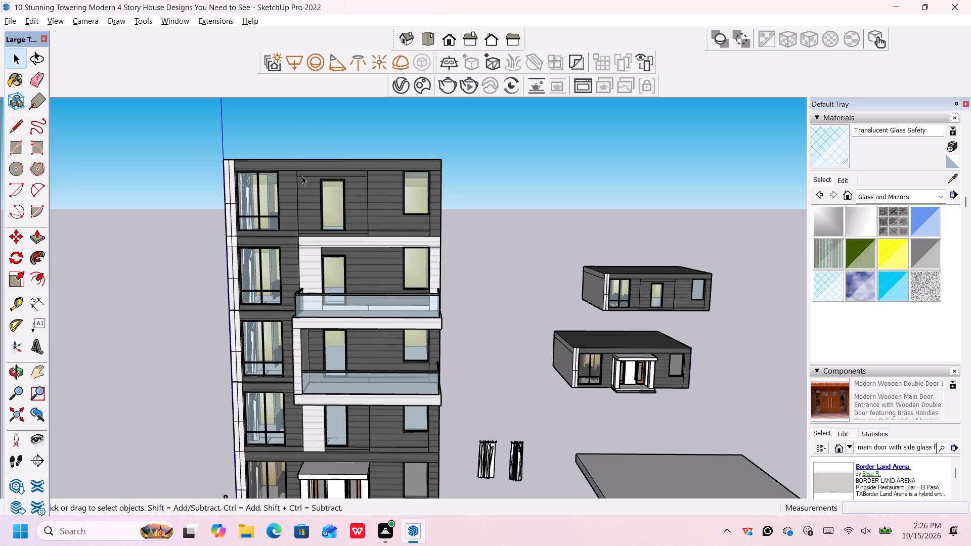
Draw a 2' vertical line on the top floor's front wall, from the upper end of the existing vertical line to the roof edge.
{"action": "scroll", "coordinate": [334, 232], "scroll_direction": "up", "scroll_amount": 9}
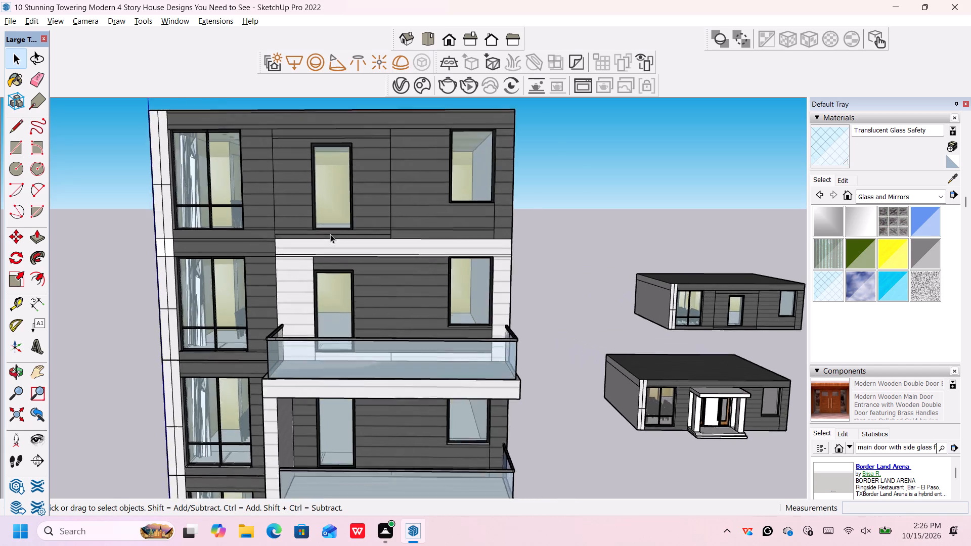
{"action": "scroll", "coordinate": [330, 234], "scroll_direction": "up", "scroll_amount": 2}
{"action": "scroll", "coordinate": [319, 230], "scroll_direction": "down", "scroll_amount": 6}
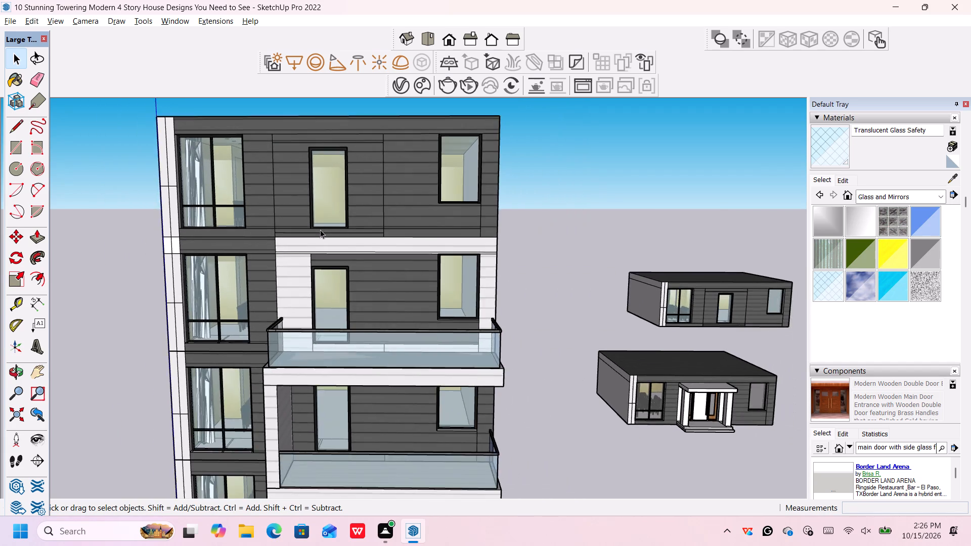
{"action": "scroll", "coordinate": [313, 159], "scroll_direction": "up", "scroll_amount": 3}
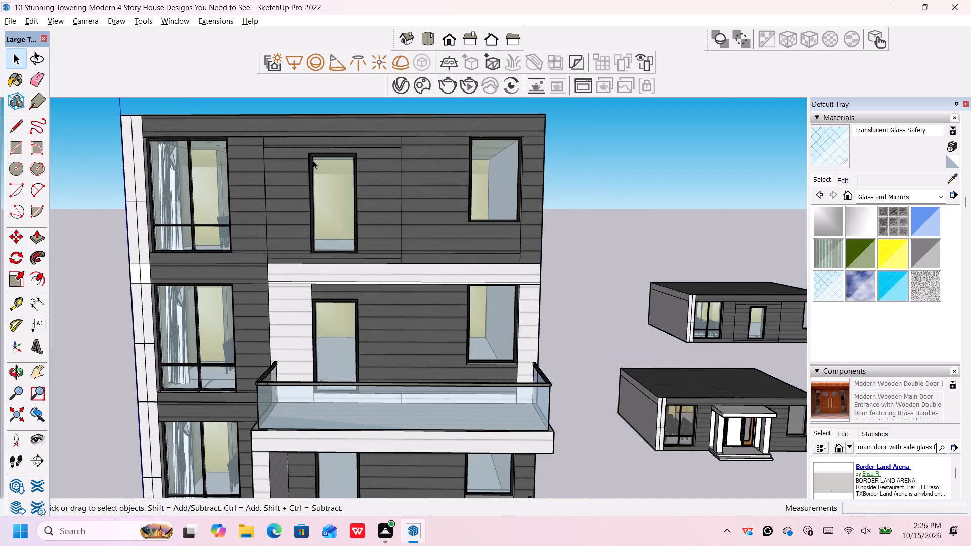
{"action": "middle_click", "coordinate": [295, 140]}
{"action": "middle_click_drag", "start_coordinate": [295, 141], "coordinate": [298, 153]}
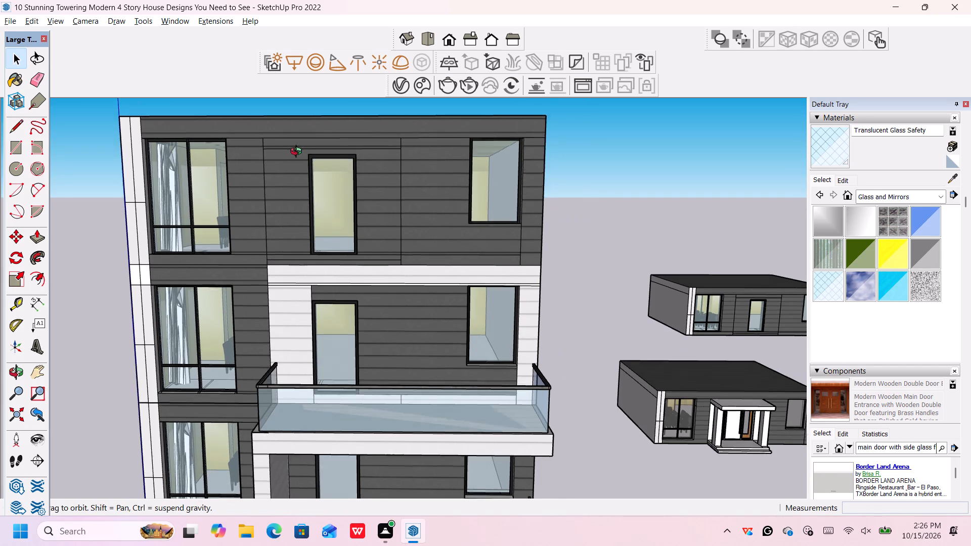
{"action": "middle_click_drag", "start_coordinate": [298, 153], "coordinate": [309, 166]}
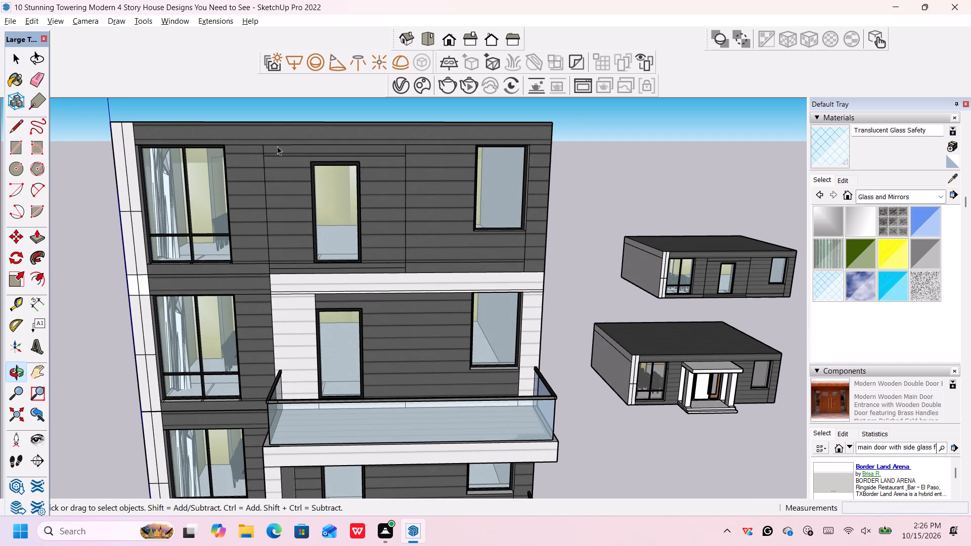
{"action": "scroll", "coordinate": [274, 144], "scroll_direction": "up", "scroll_amount": 1}
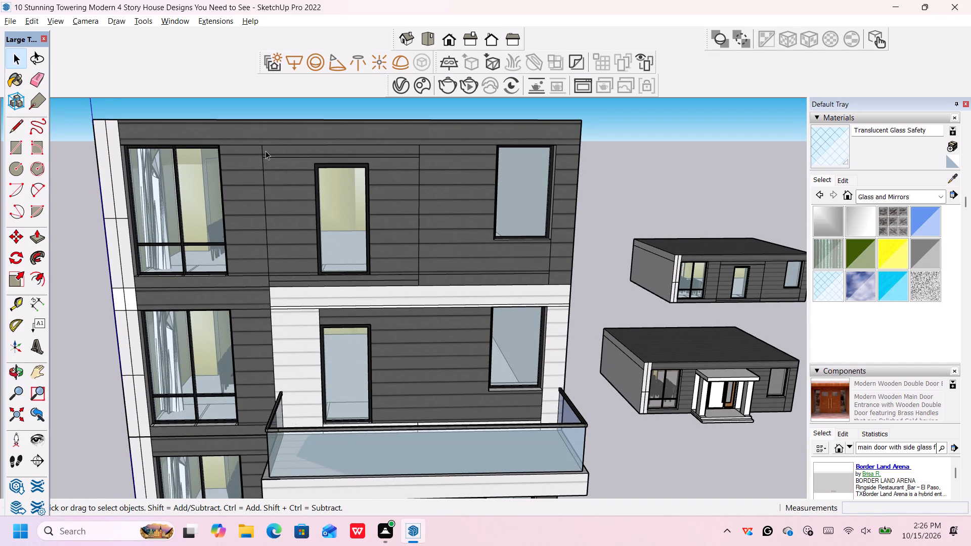
{"action": "key", "text": "l"}
{"action": "left_click", "coordinate": [263, 143]}
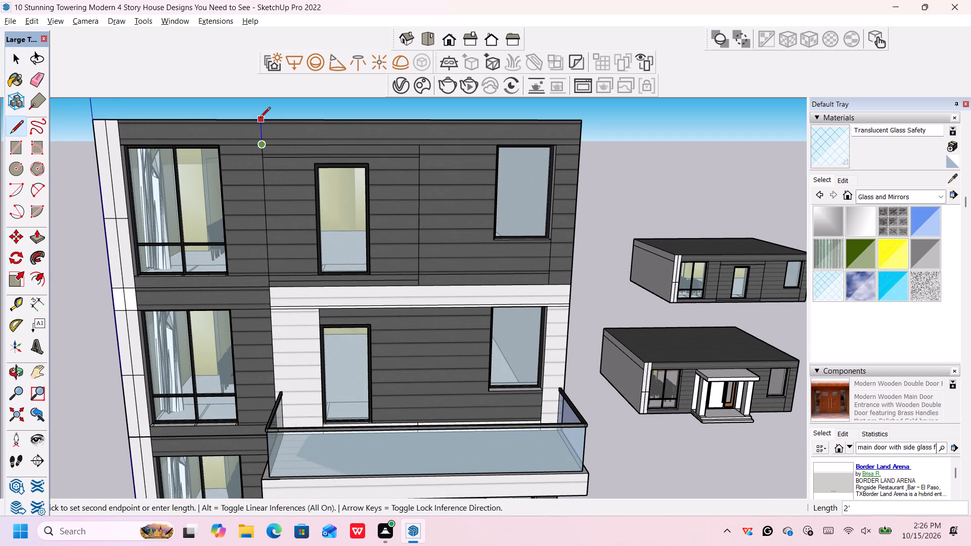
{"action": "left_click", "coordinate": [259, 119]}
{"action": "key", "text": "space"}
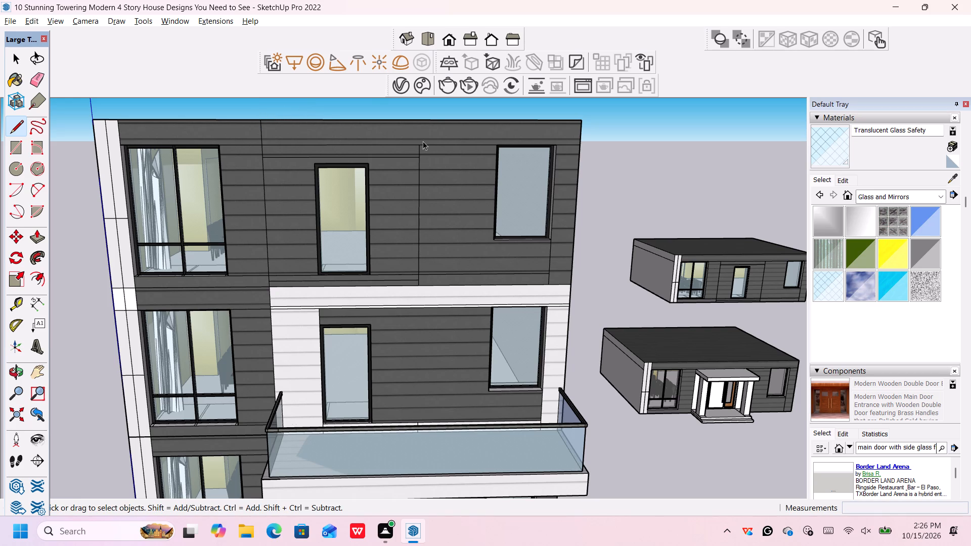
Place a horizontal guide 1' above the lower horizontal wall line beneath the top-floor door.
{"action": "scroll", "coordinate": [424, 142], "scroll_direction": "down", "scroll_amount": 1}
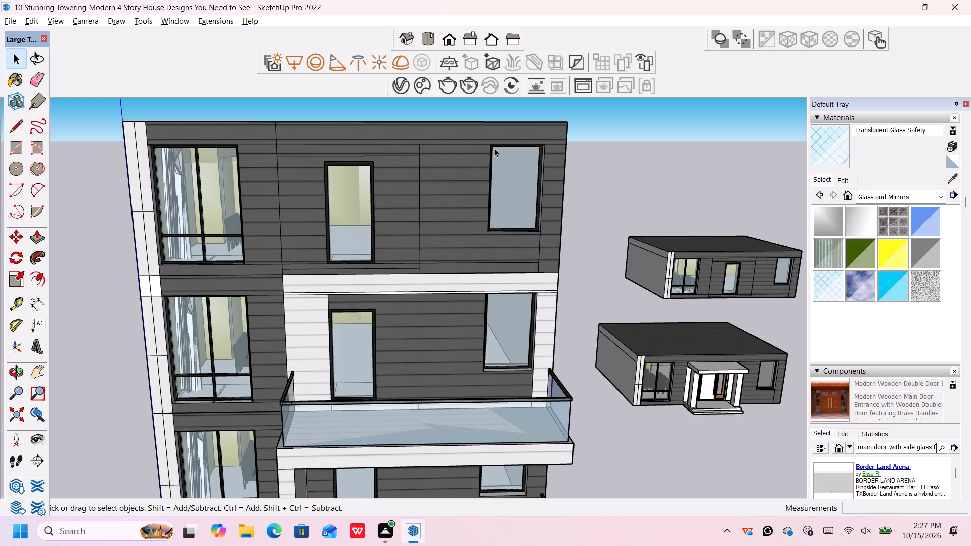
{"action": "middle_click", "coordinate": [475, 196]}
{"action": "middle_click_drag", "start_coordinate": [475, 196], "coordinate": [474, 183]}
{"action": "middle_click", "coordinate": [474, 181]}
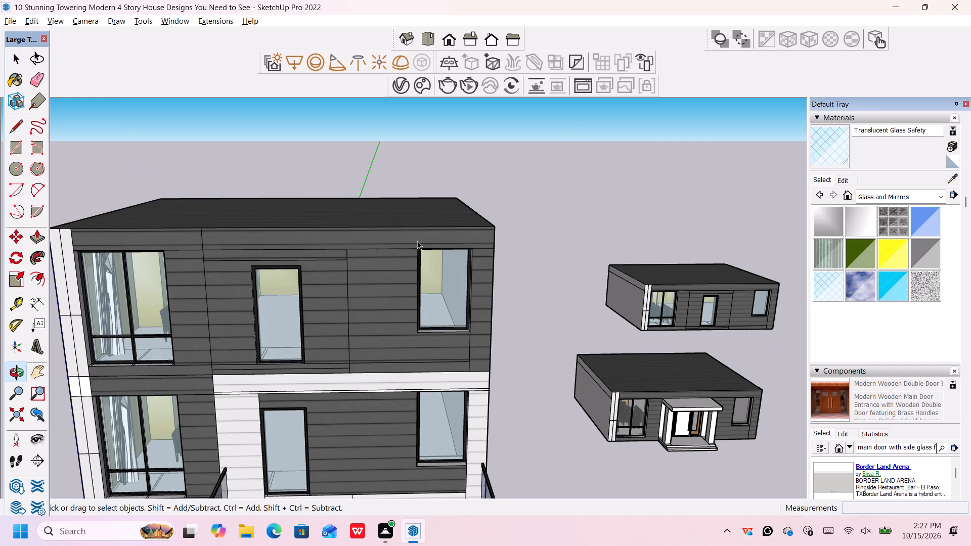
{"action": "scroll", "coordinate": [381, 306], "scroll_direction": "down", "scroll_amount": 1}
{"action": "middle_click_drag", "start_coordinate": [389, 369], "coordinate": [404, 328]}
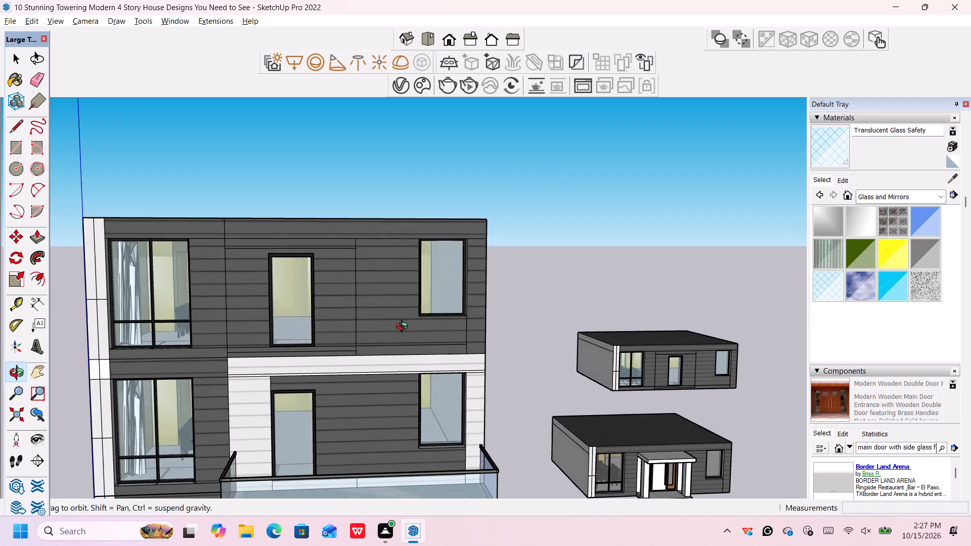
{"action": "middle_click_drag", "start_coordinate": [404, 328], "coordinate": [407, 323]}
{"action": "middle_click", "coordinate": [407, 323]}
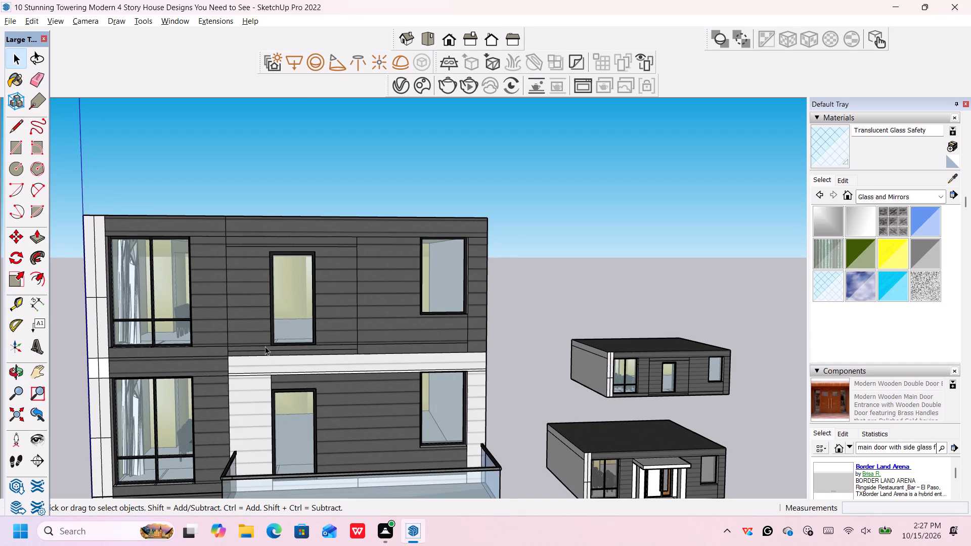
{"action": "scroll", "coordinate": [264, 348], "scroll_direction": "up", "scroll_amount": 3}
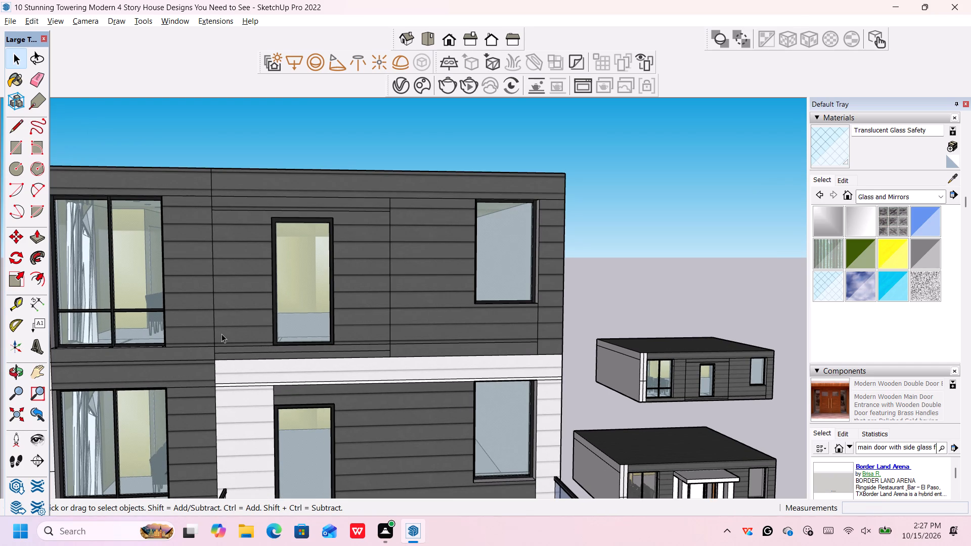
{"action": "key", "text": "t"}
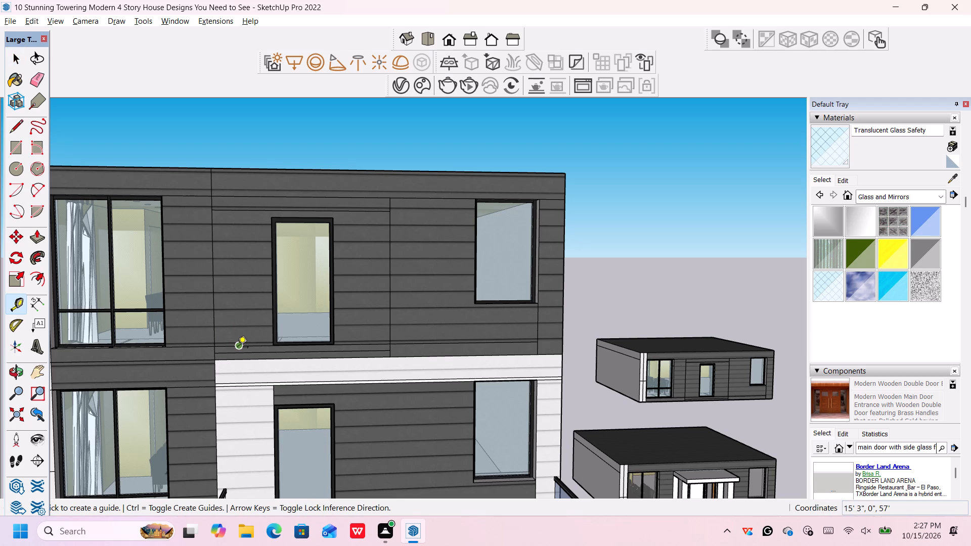
{"action": "left_click", "coordinate": [238, 348]}
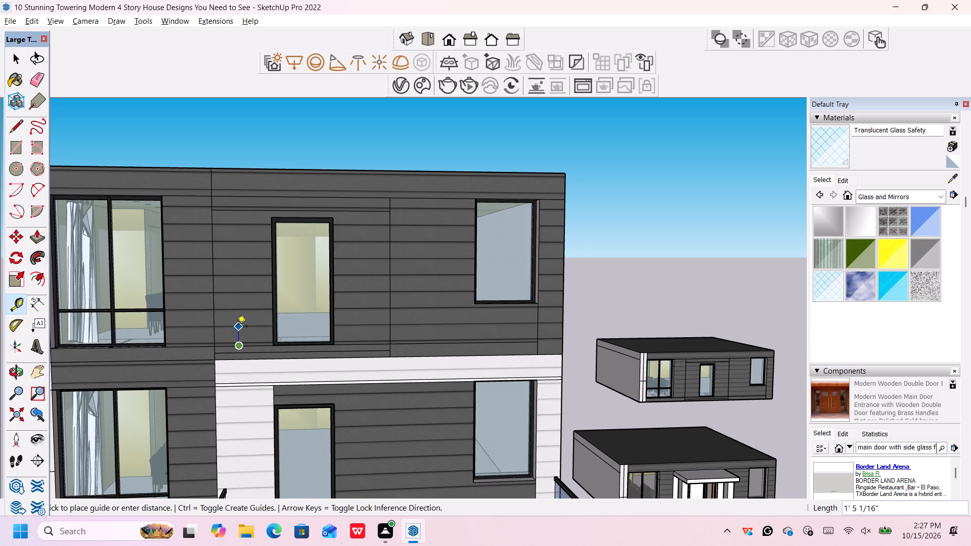
{"action": "key", "text": "Escape"}
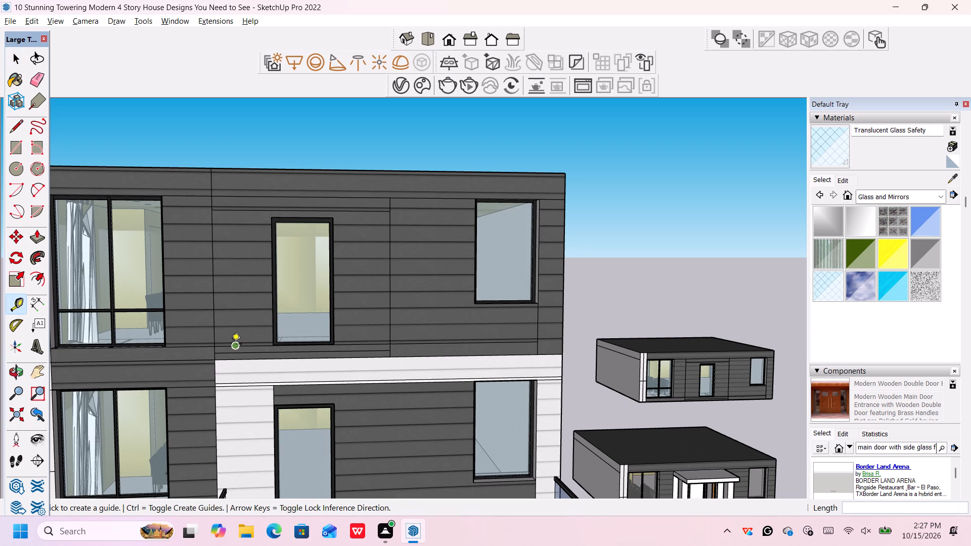
{"action": "left_click", "coordinate": [224, 347]}
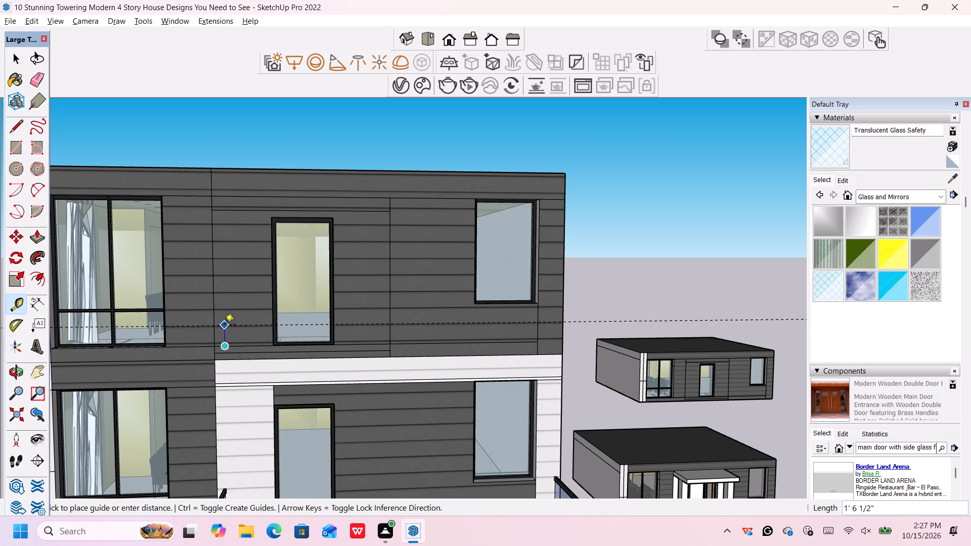
{"action": "type", "text": "1'"}
{"action": "key", "text": "Return"}
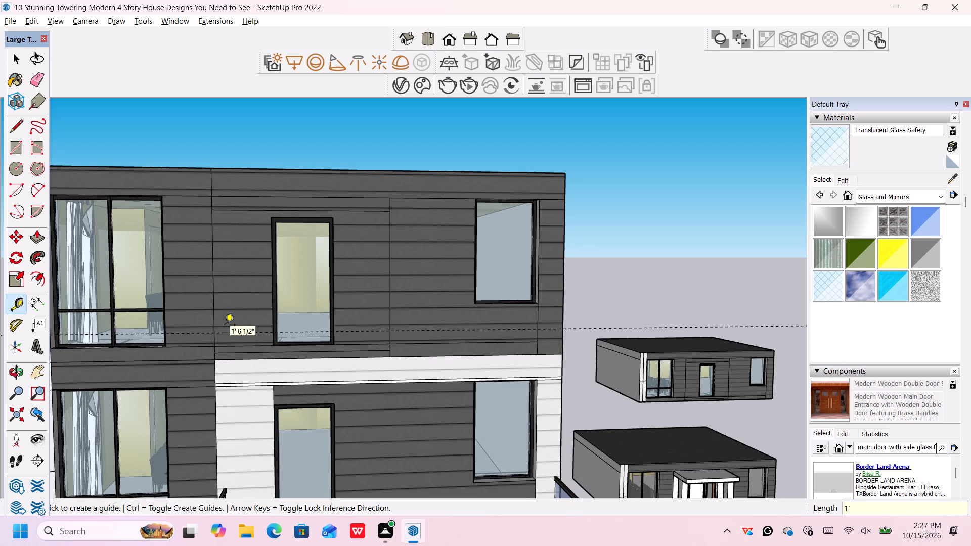
{"action": "key", "text": "space"}
Draw a 4' 3" horizontal line along the guide, from the top floor's long vertical wall line to the door's near edge.
{"action": "key", "text": "l"}
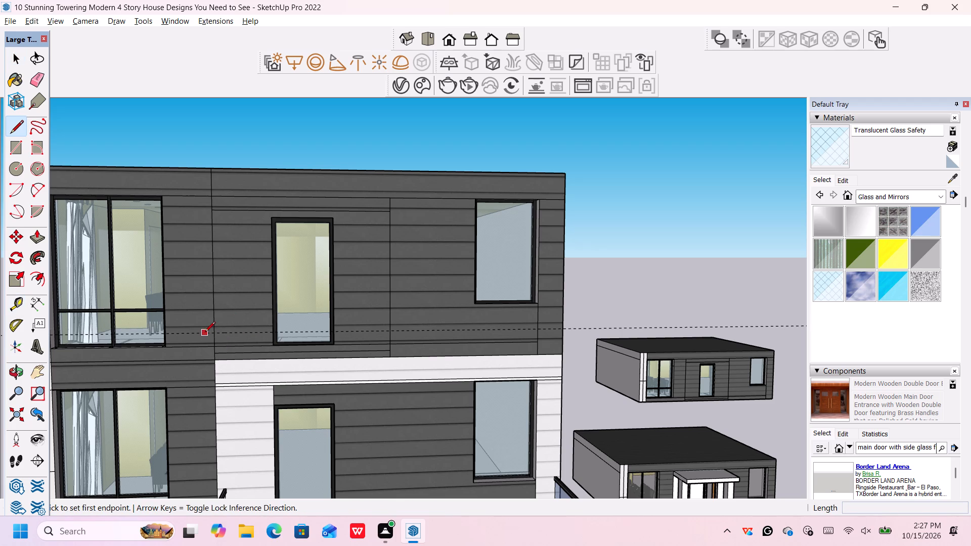
{"action": "left_click", "coordinate": [210, 334]}
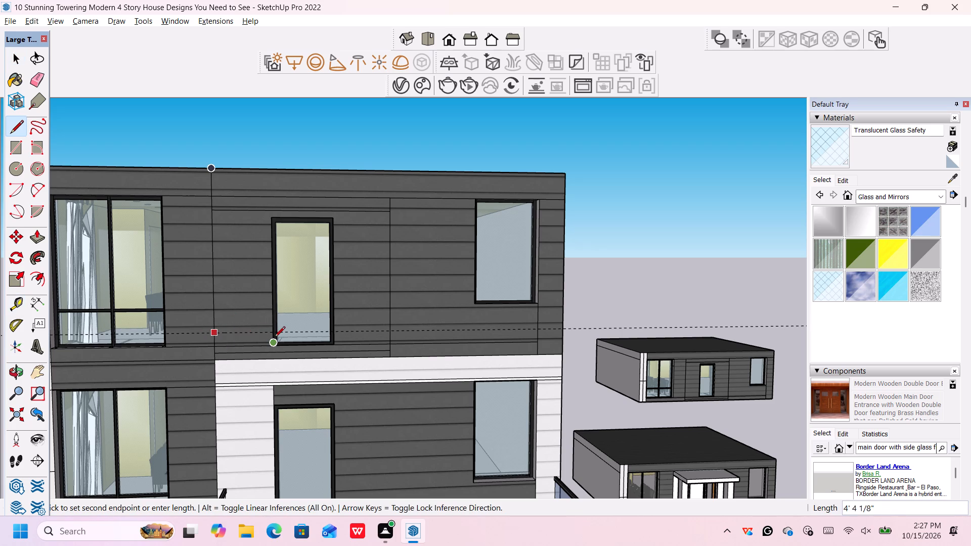
{"action": "left_click", "coordinate": [275, 334]}
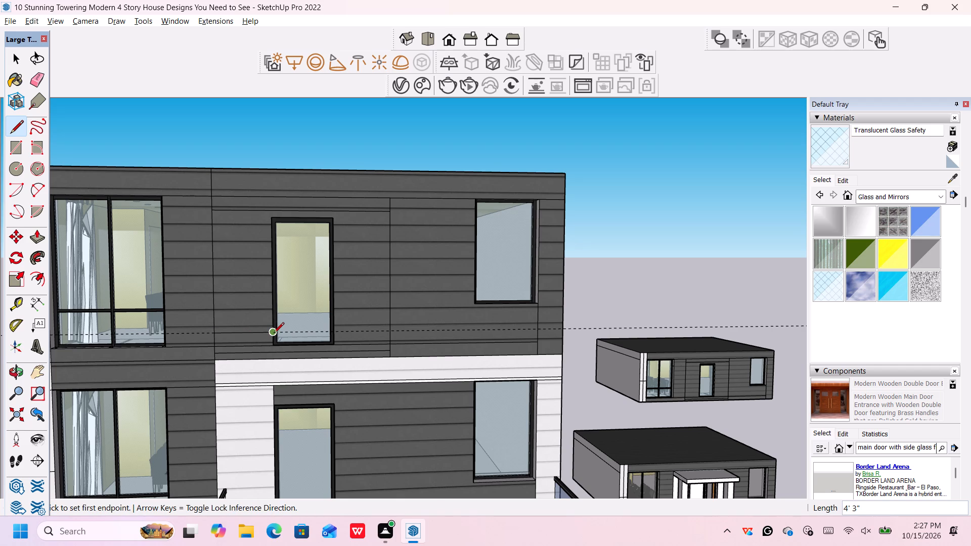
{"action": "key", "text": "space"}
Delete the horizontal guide crossing the top floor's front wall.
{"action": "scroll", "coordinate": [272, 335], "scroll_direction": "down", "scroll_amount": 1}
{"action": "scroll", "coordinate": [225, 349], "scroll_direction": "up", "scroll_amount": 6}
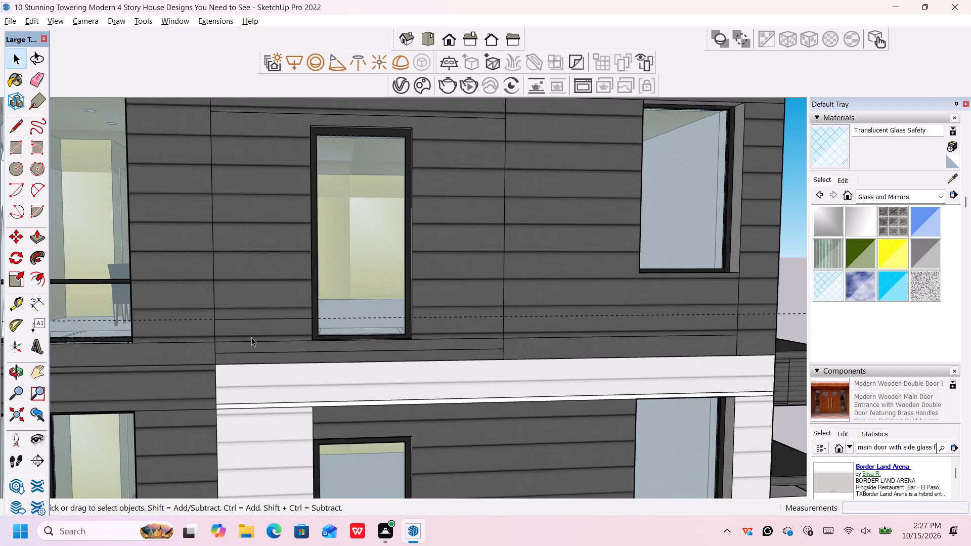
{"action": "scroll", "coordinate": [259, 333], "scroll_direction": "down", "scroll_amount": 4}
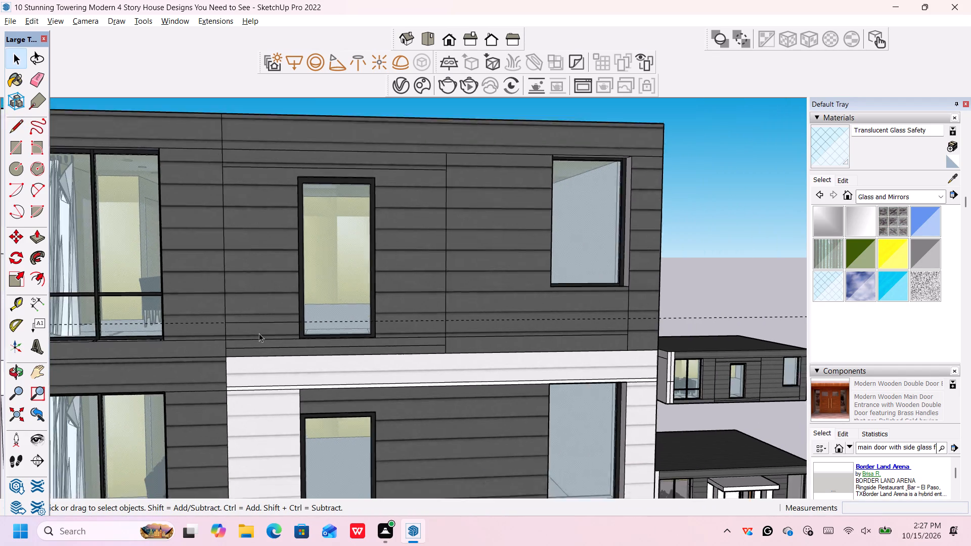
{"action": "scroll", "coordinate": [259, 333], "scroll_direction": "down", "scroll_amount": 4}
{"action": "left_click_drag", "start_coordinate": [566, 313], "coordinate": [558, 330]}
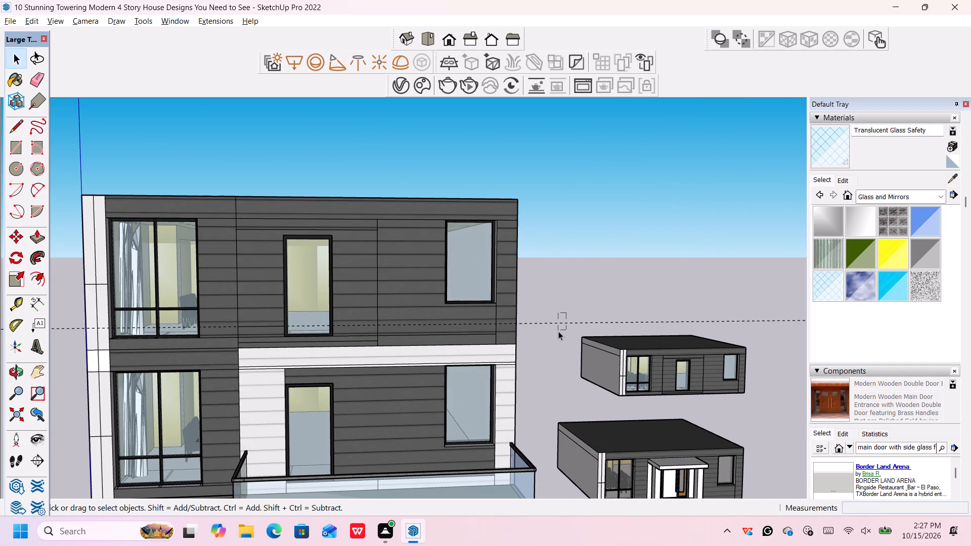
{"action": "key", "text": "Delete"}
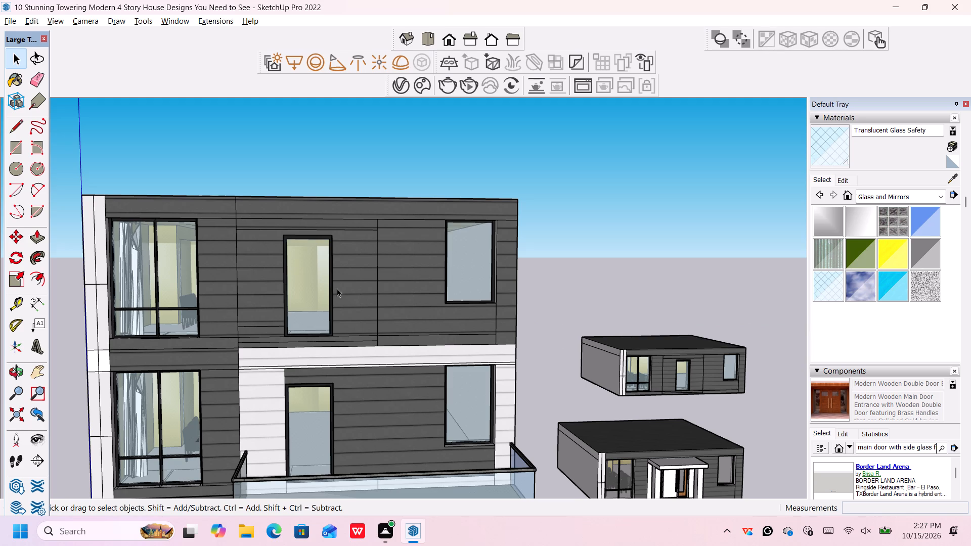
Sample the white cladding from the floor below and paint the narrow wall strips beneath the top-floor door and window with it.
{"action": "scroll", "coordinate": [322, 317], "scroll_direction": "down", "scroll_amount": 1}
{"action": "scroll", "coordinate": [321, 318], "scroll_direction": "up", "scroll_amount": 1}
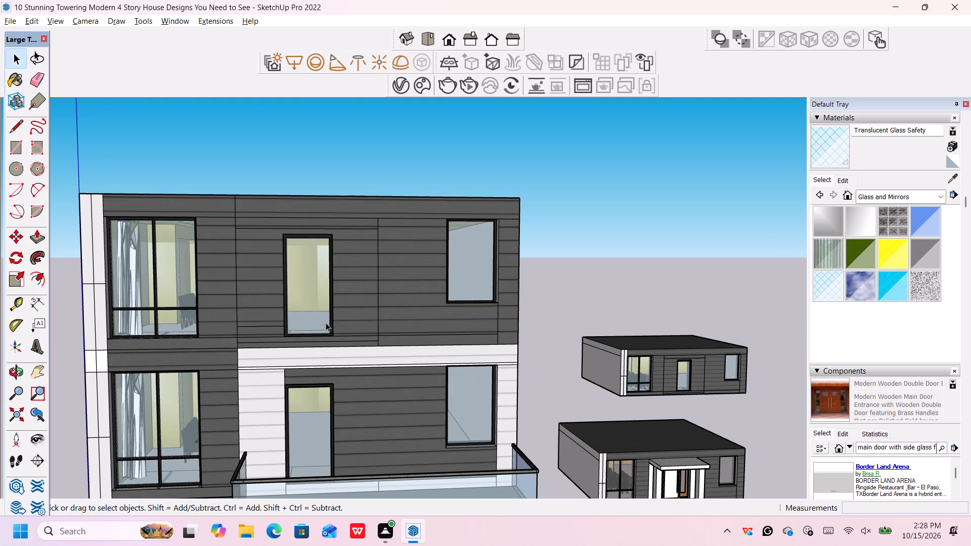
{"action": "left_click", "coordinate": [956, 180]}
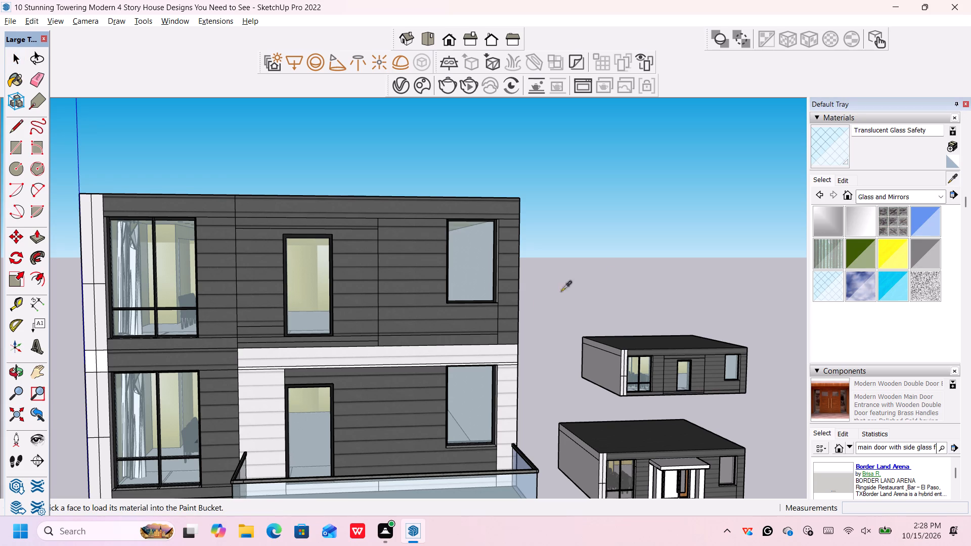
{"action": "left_click", "coordinate": [436, 352]}
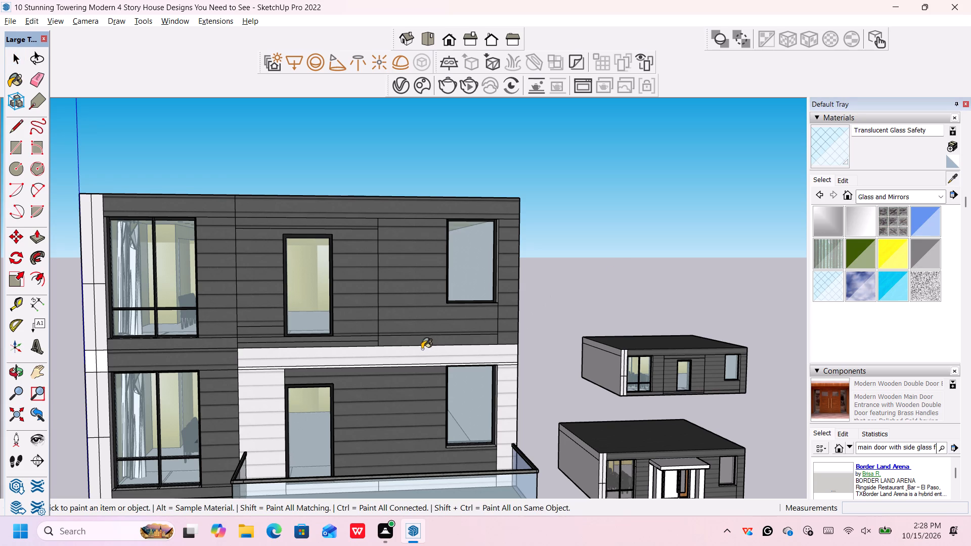
{"action": "scroll", "coordinate": [288, 339], "scroll_direction": "up", "scroll_amount": 9}
{"action": "left_click", "coordinate": [287, 339]}
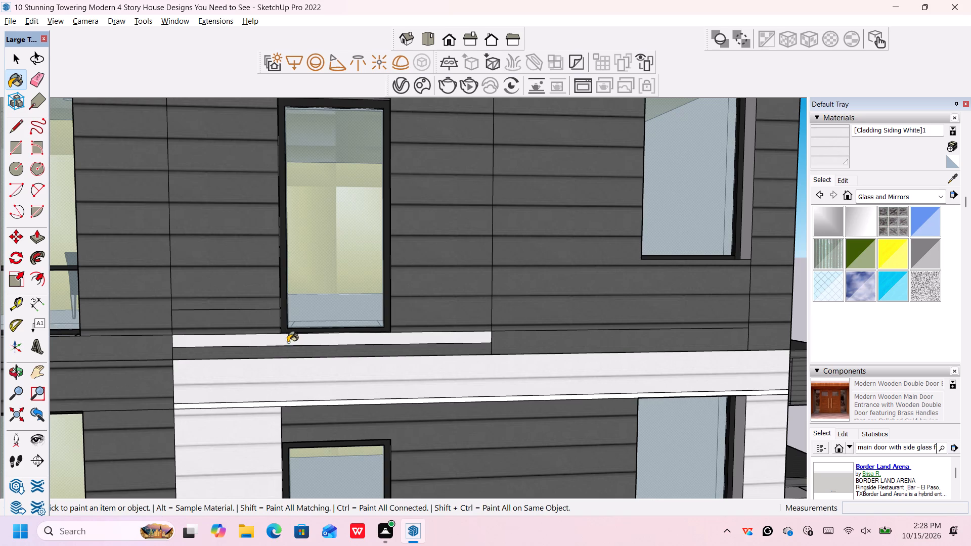
{"action": "left_click", "coordinate": [290, 350]}
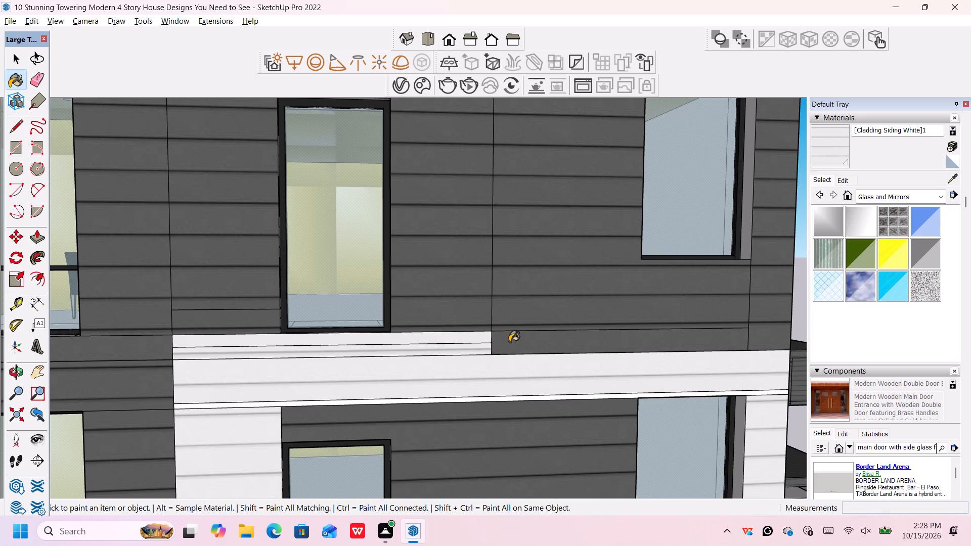
{"action": "scroll", "coordinate": [518, 343], "scroll_direction": "down", "scroll_amount": 5}
{"action": "scroll", "coordinate": [518, 343], "scroll_direction": "up", "scroll_amount": 1}
{"action": "left_click", "coordinate": [519, 343]}
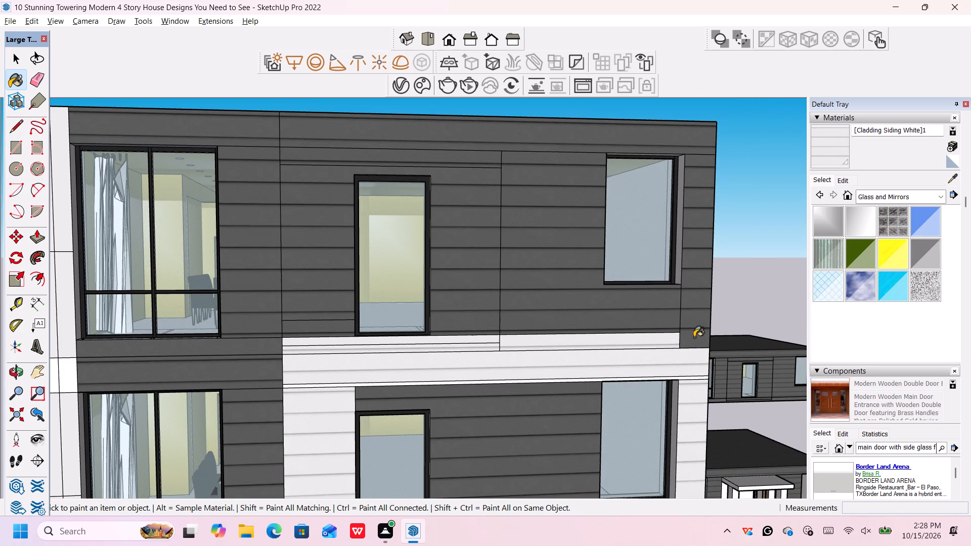
Draw a 2' horizontal line continuing the white strip's upper edge beneath the top-floor window to the wall's outer corner.
{"action": "middle_click_drag", "start_coordinate": [693, 339], "coordinate": [691, 339]}
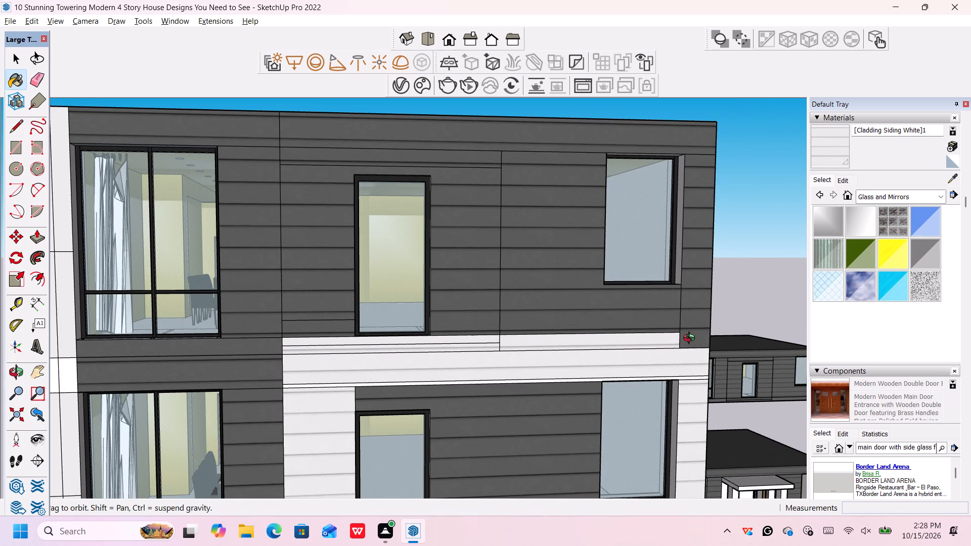
{"action": "middle_click_drag", "start_coordinate": [691, 339], "coordinate": [649, 334]}
{"action": "scroll", "coordinate": [649, 334], "scroll_direction": "up", "scroll_amount": 1}
{"action": "key", "text": "space"}
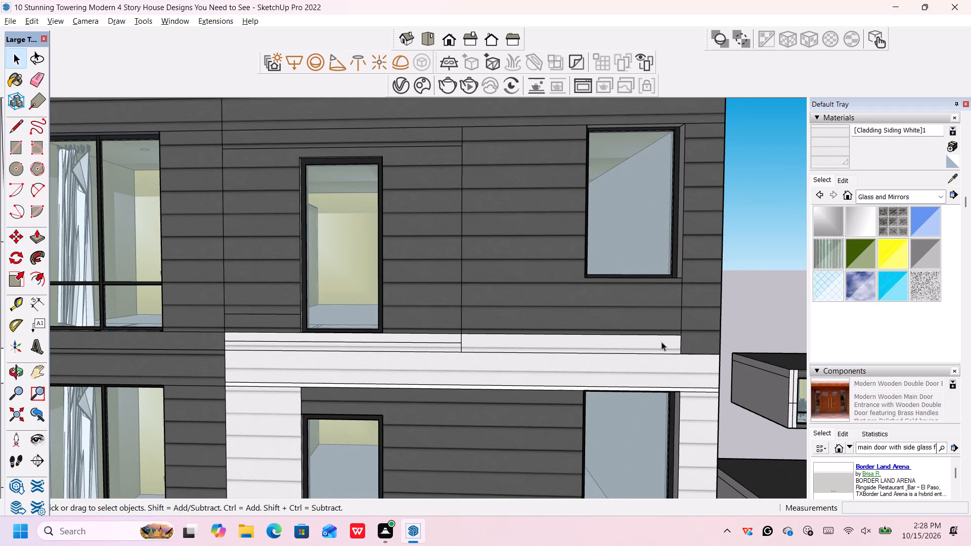
{"action": "key", "text": "l"}
{"action": "left_click", "coordinate": [682, 338]}
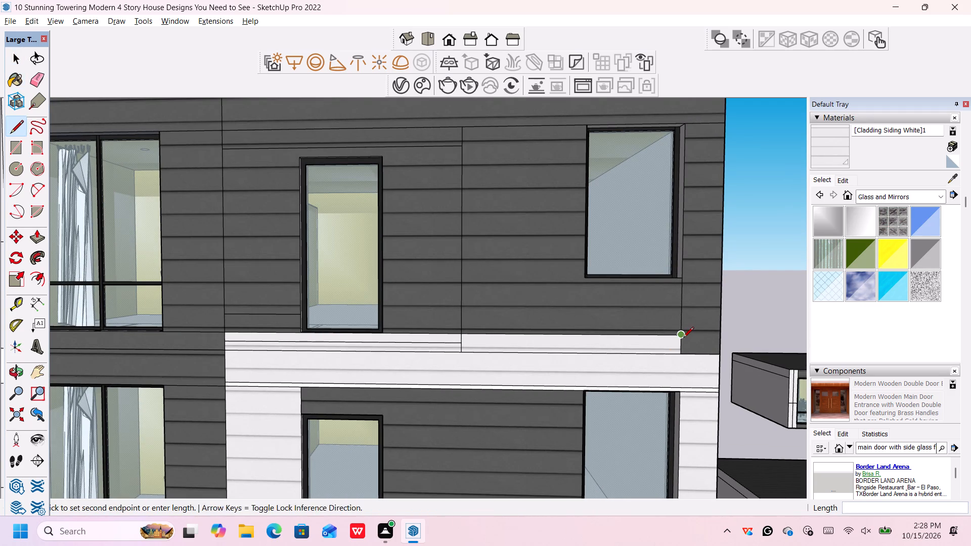
{"action": "left_click", "coordinate": [722, 338]}
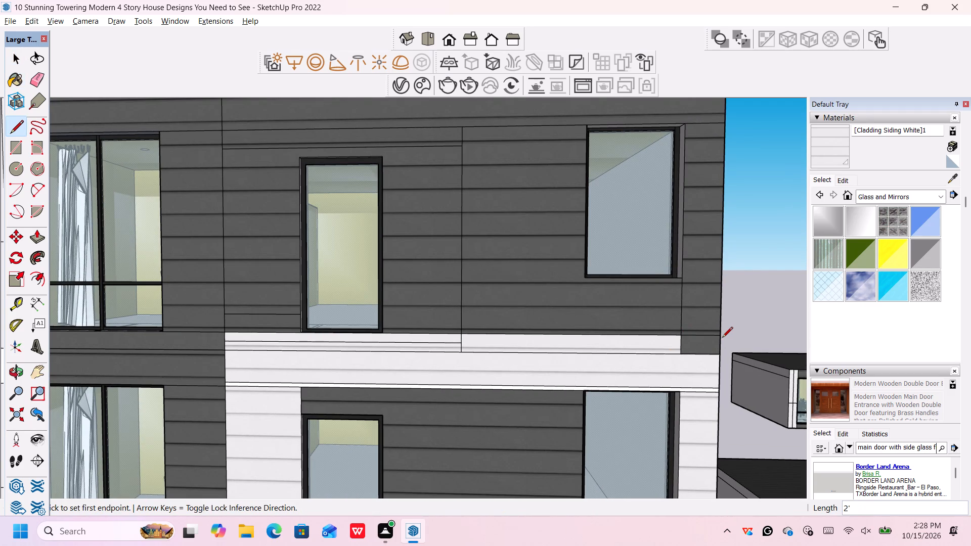
{"action": "key", "text": "space"}
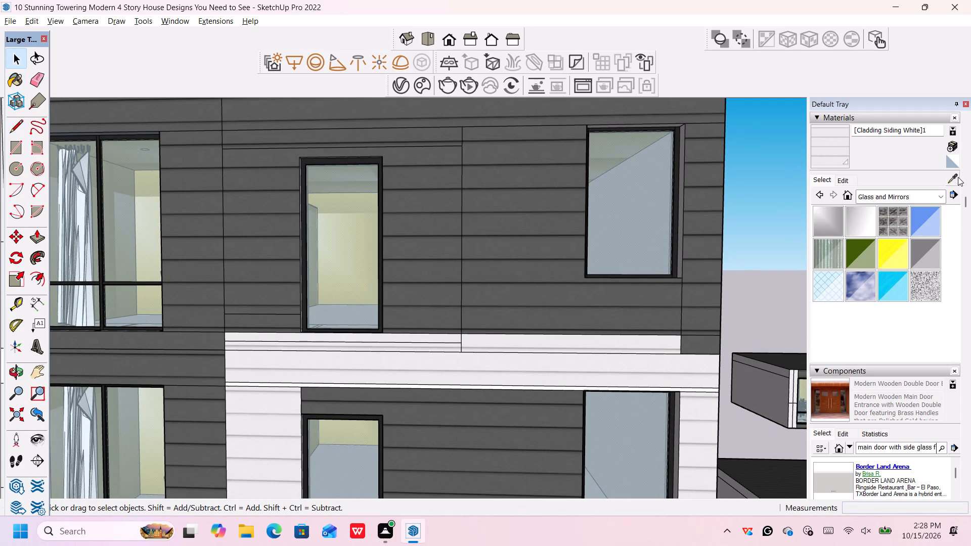
Sample the white cladding again and paint the small corner piece at the end of the top floor's lower strip.
{"action": "left_click", "coordinate": [958, 177]}
{"action": "left_click", "coordinate": [667, 370]}
{"action": "left_click", "coordinate": [698, 337]}
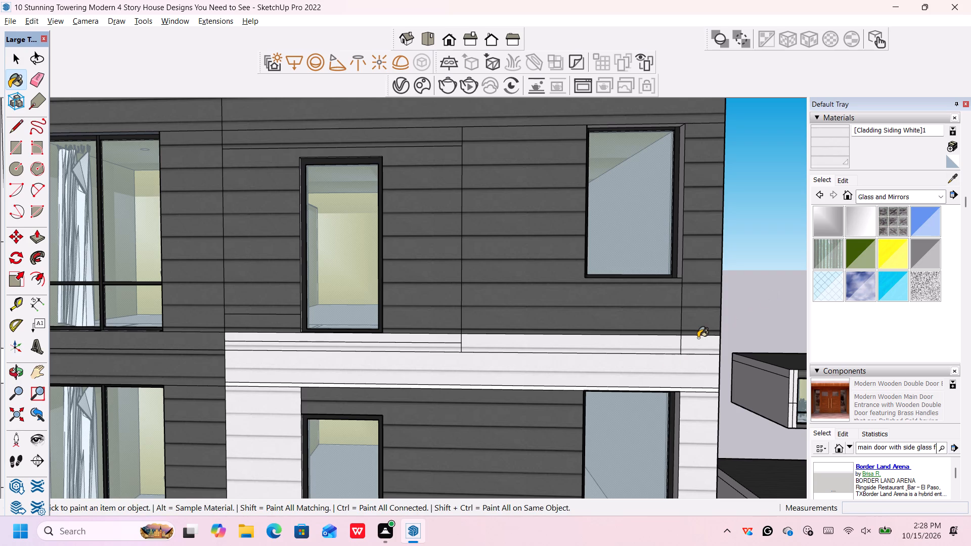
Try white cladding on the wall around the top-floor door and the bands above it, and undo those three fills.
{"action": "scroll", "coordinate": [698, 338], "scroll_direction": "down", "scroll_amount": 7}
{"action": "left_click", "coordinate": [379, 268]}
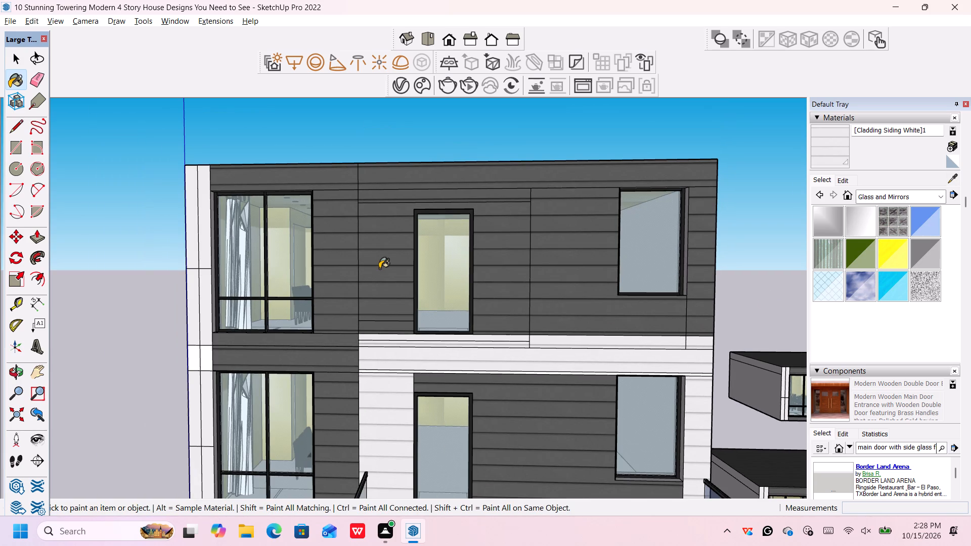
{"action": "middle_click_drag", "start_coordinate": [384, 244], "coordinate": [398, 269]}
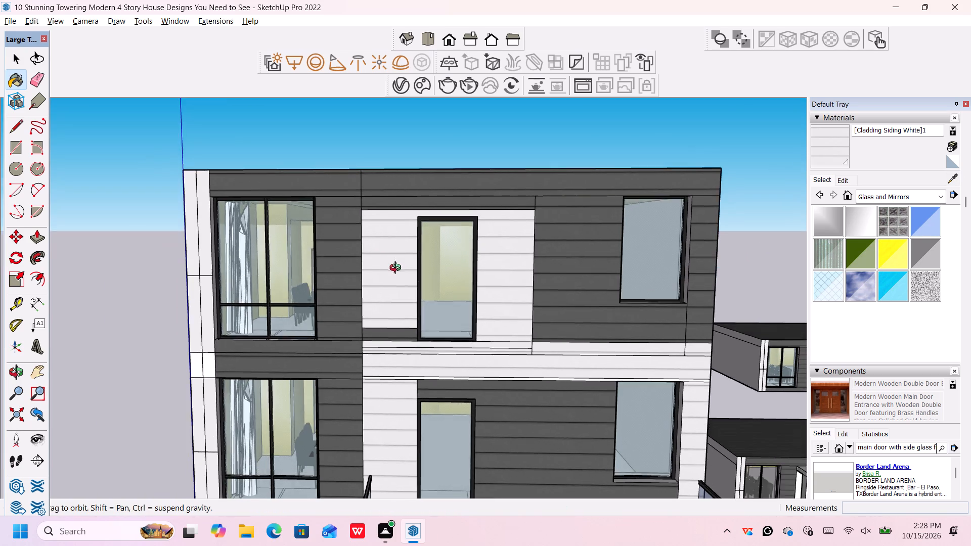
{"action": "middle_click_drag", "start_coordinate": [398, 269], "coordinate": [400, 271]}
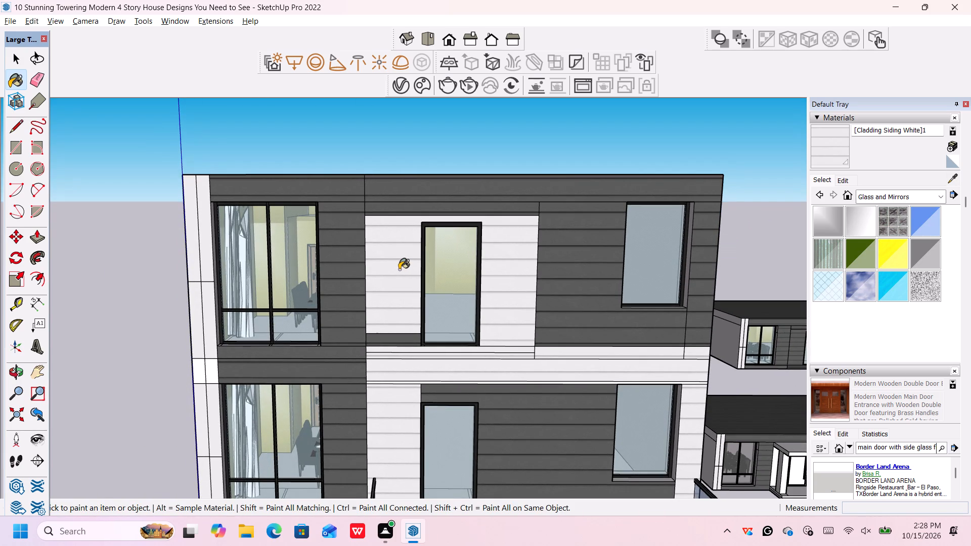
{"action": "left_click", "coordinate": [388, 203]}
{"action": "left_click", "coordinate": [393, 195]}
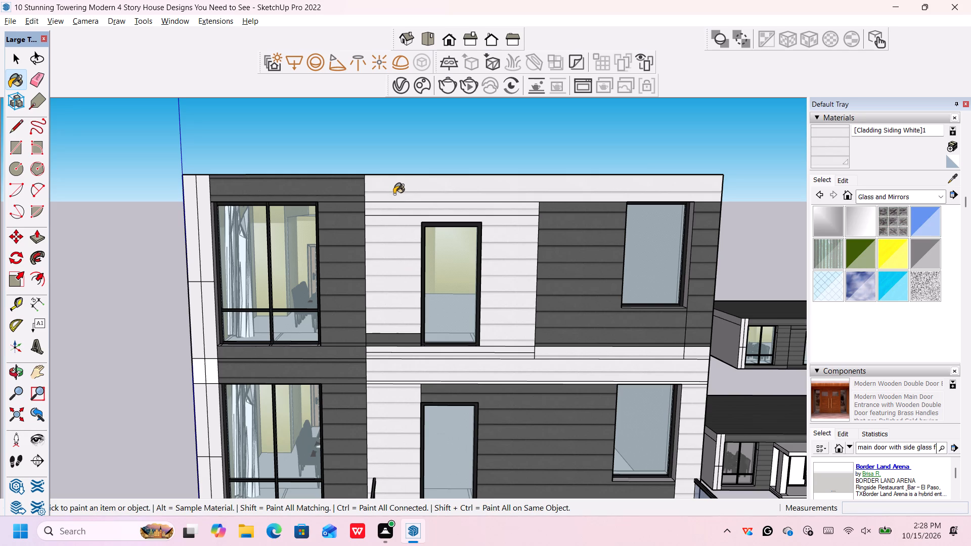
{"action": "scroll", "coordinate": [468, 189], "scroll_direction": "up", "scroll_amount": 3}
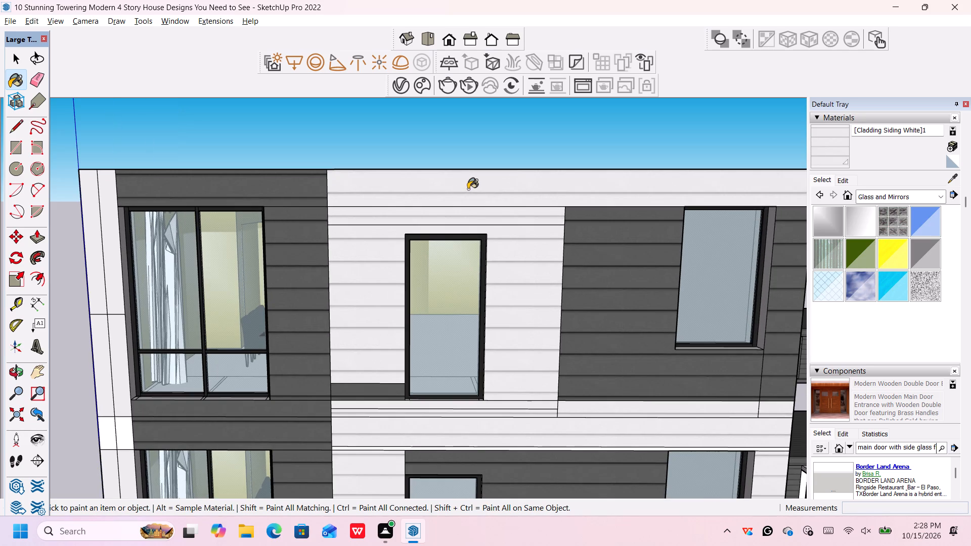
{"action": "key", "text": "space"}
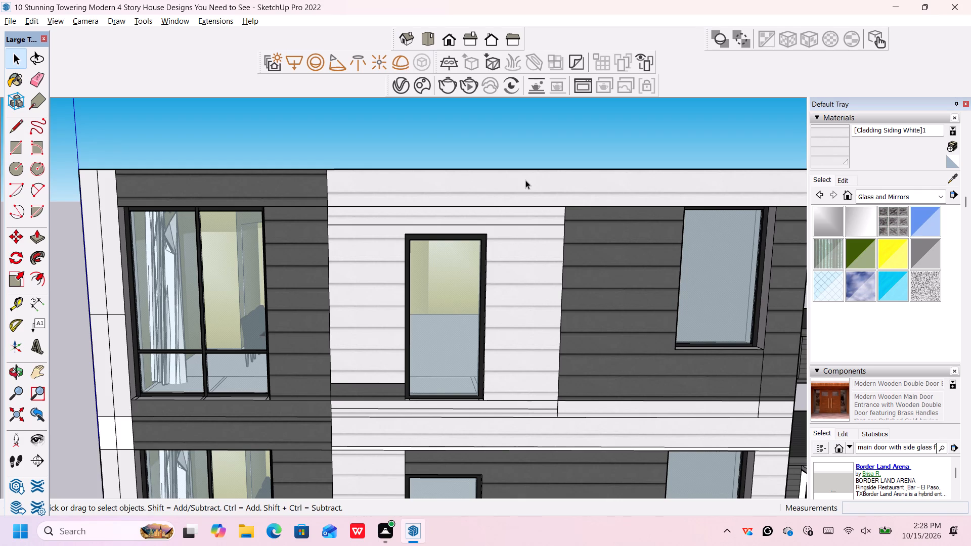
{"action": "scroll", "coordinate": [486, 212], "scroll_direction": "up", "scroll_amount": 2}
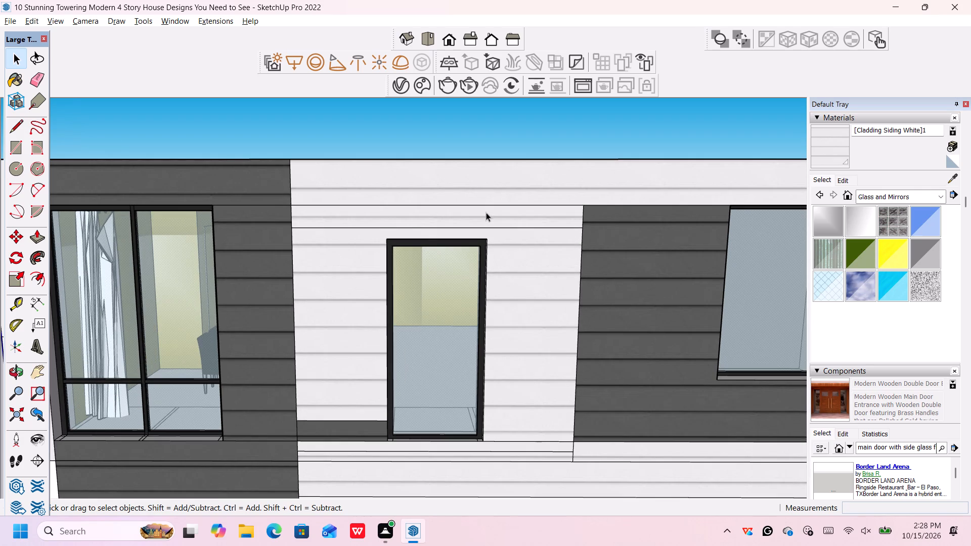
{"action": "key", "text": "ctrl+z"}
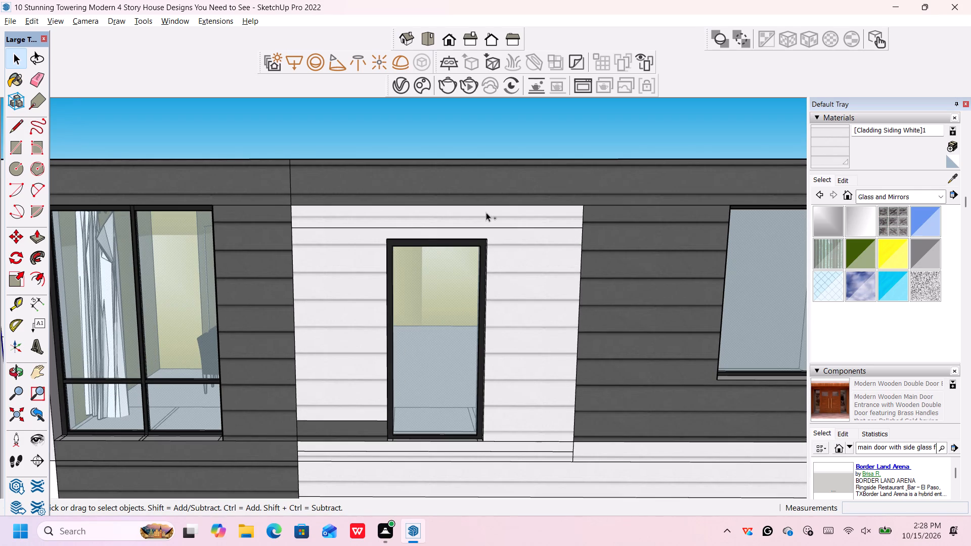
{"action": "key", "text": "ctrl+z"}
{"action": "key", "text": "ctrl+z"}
Draw a 1' 6" vertical line from the top-floor door's upper left corner to the upper horizontal wall line.
{"action": "scroll", "coordinate": [398, 234], "scroll_direction": "up", "scroll_amount": 2}
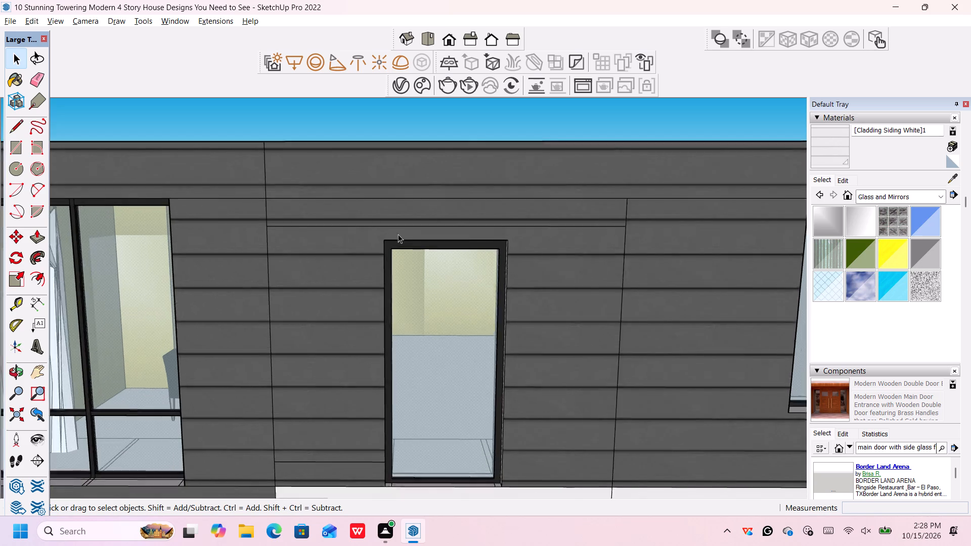
{"action": "scroll", "coordinate": [398, 234], "scroll_direction": "up", "scroll_amount": 4}
{"action": "key", "text": "l"}
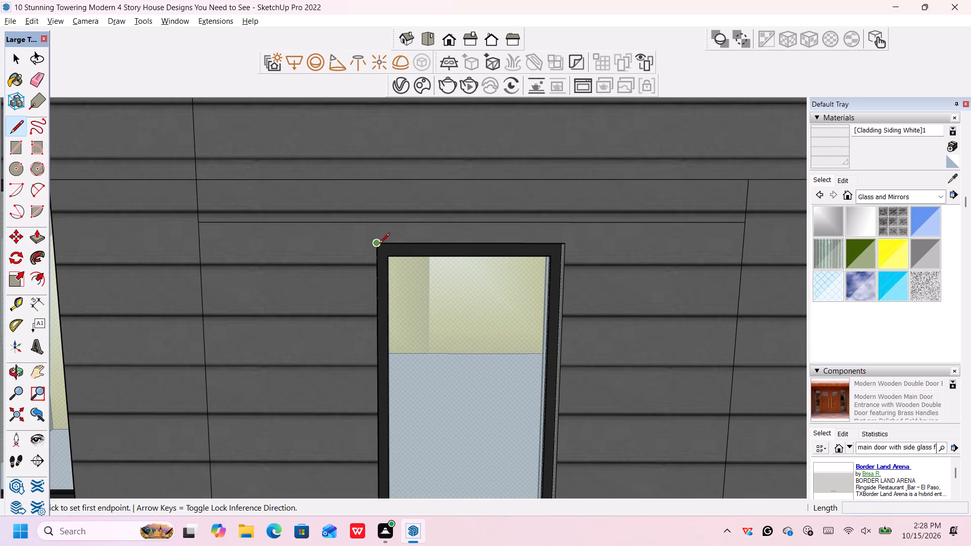
{"action": "left_click", "coordinate": [379, 243]}
{"action": "scroll", "coordinate": [382, 205], "scroll_direction": "down", "scroll_amount": 6}
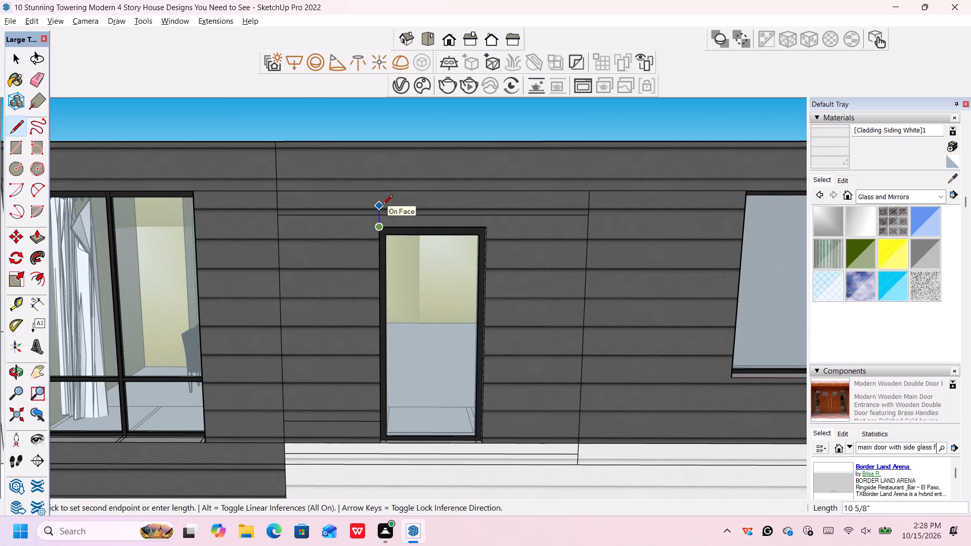
{"action": "left_click", "coordinate": [379, 192]}
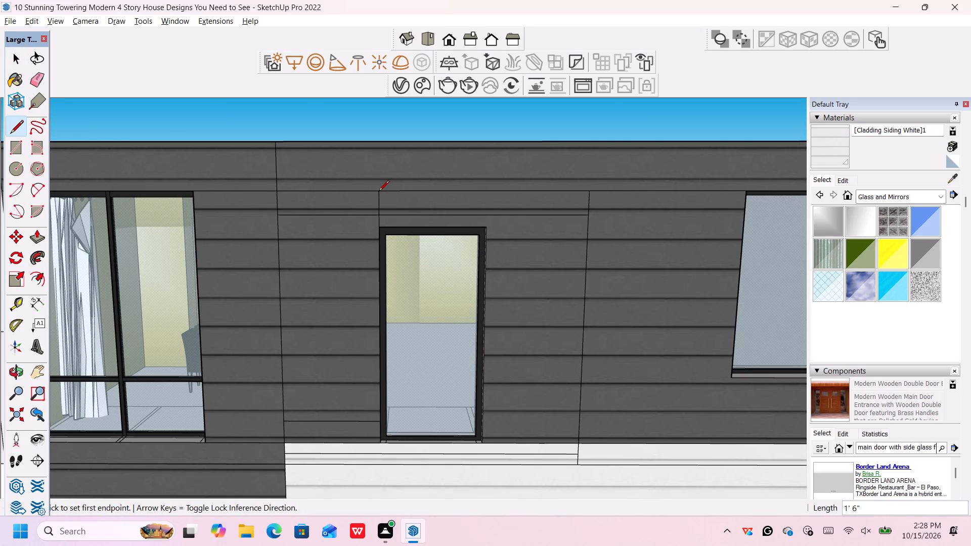
{"action": "key", "text": "space"}
Erase the two horizontal segments above the door's height, between the long vertical wall line and the short line above the door corner.
{"action": "scroll", "coordinate": [379, 218], "scroll_direction": "up", "scroll_amount": 1}
{"action": "key", "text": "e"}
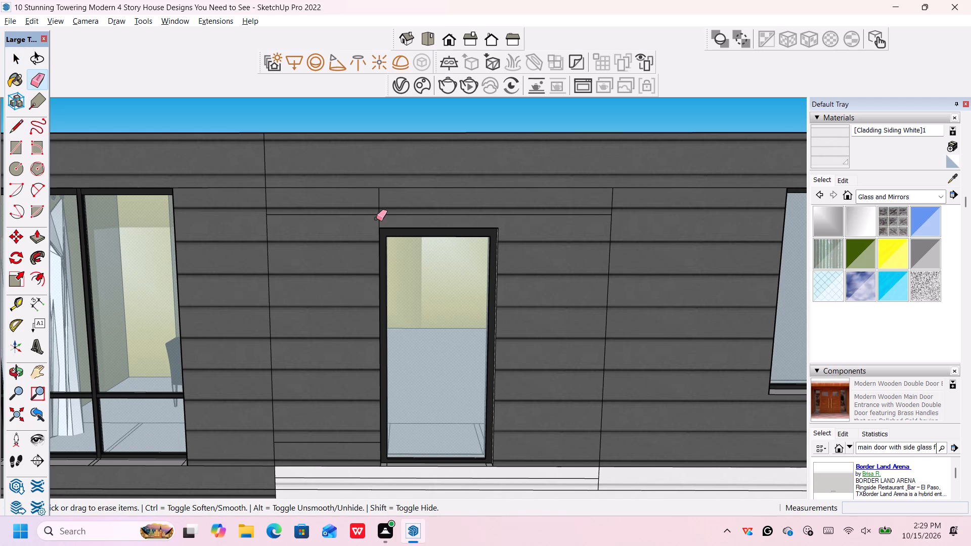
{"action": "left_click", "coordinate": [343, 215]}
{"action": "left_click", "coordinate": [347, 187]}
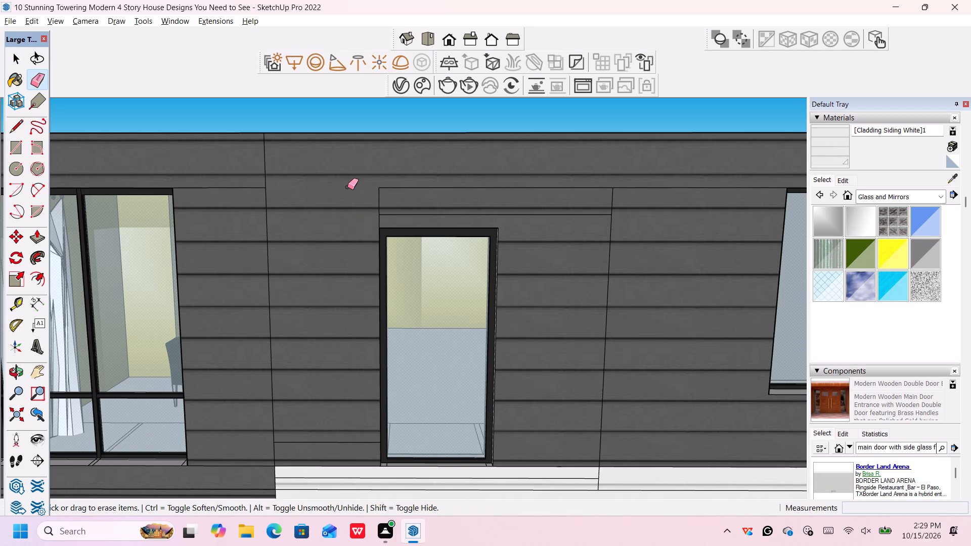
{"action": "scroll", "coordinate": [348, 189], "scroll_direction": "down", "scroll_amount": 5}
Sample the white cladding from the band below and paint the top floor's L-shaped face beside and above the door.
{"action": "scroll", "coordinate": [349, 189], "scroll_direction": "down", "scroll_amount": 4}
{"action": "scroll", "coordinate": [390, 326], "scroll_direction": "down", "scroll_amount": 9}
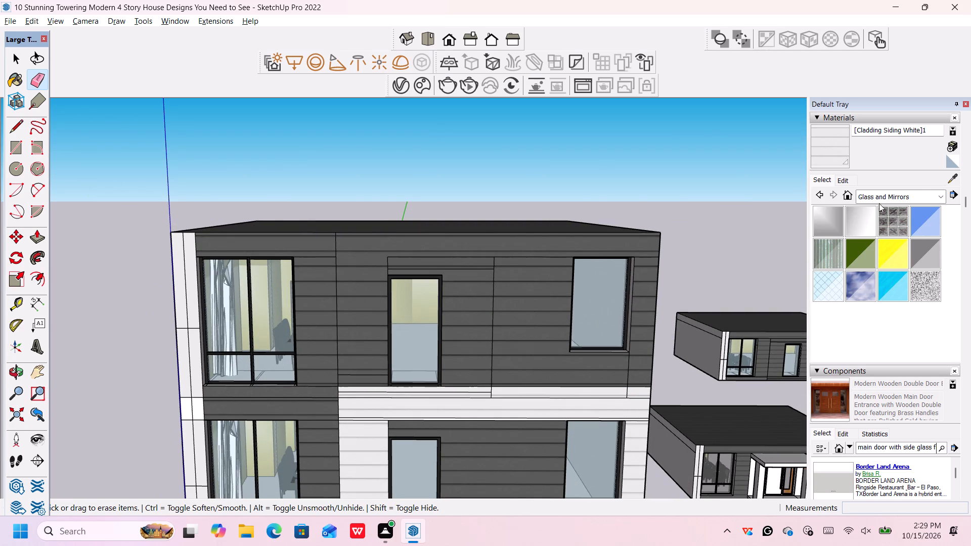
{"action": "left_click", "coordinate": [956, 180]}
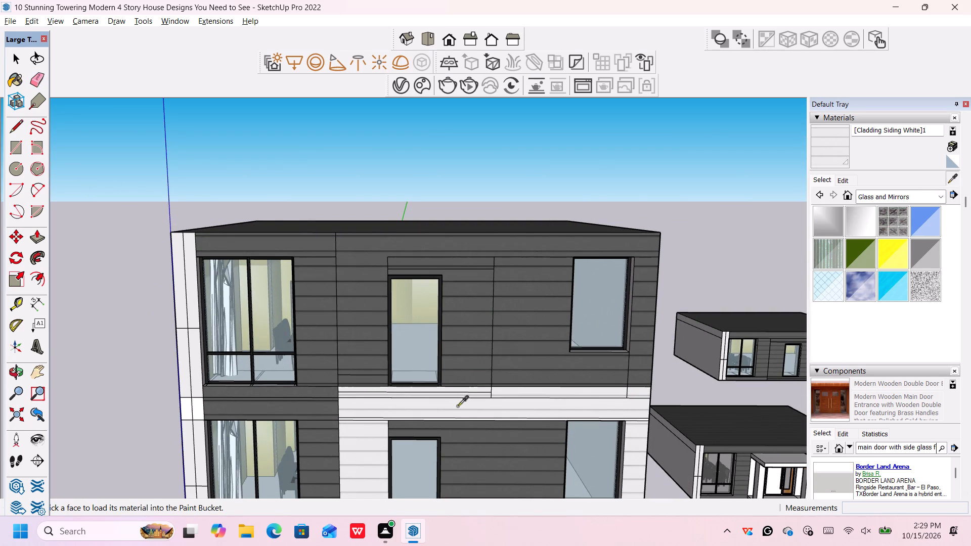
{"action": "left_click", "coordinate": [458, 406]}
{"action": "left_click", "coordinate": [376, 309]}
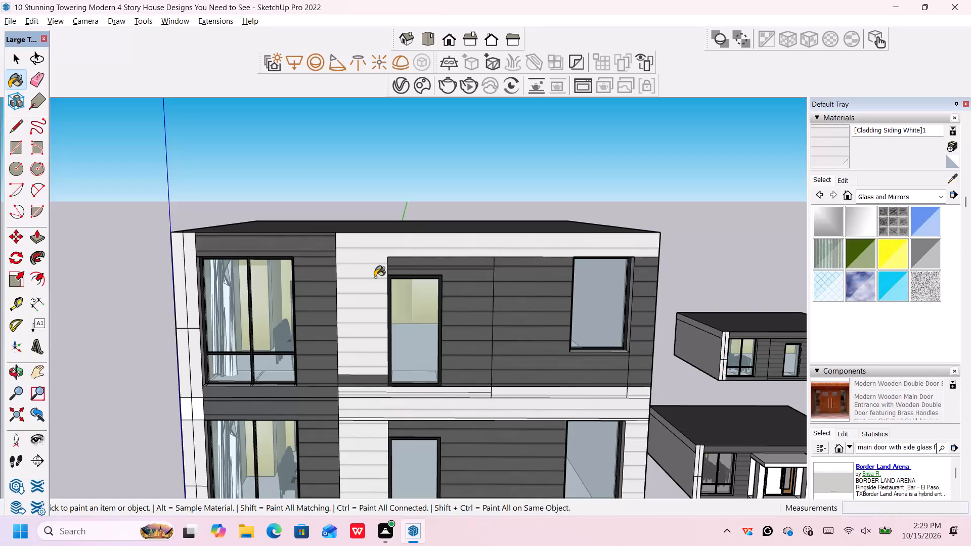
Push/Pull the top floor's white L-shaped face outward by 1'.
{"action": "key", "text": "space"}
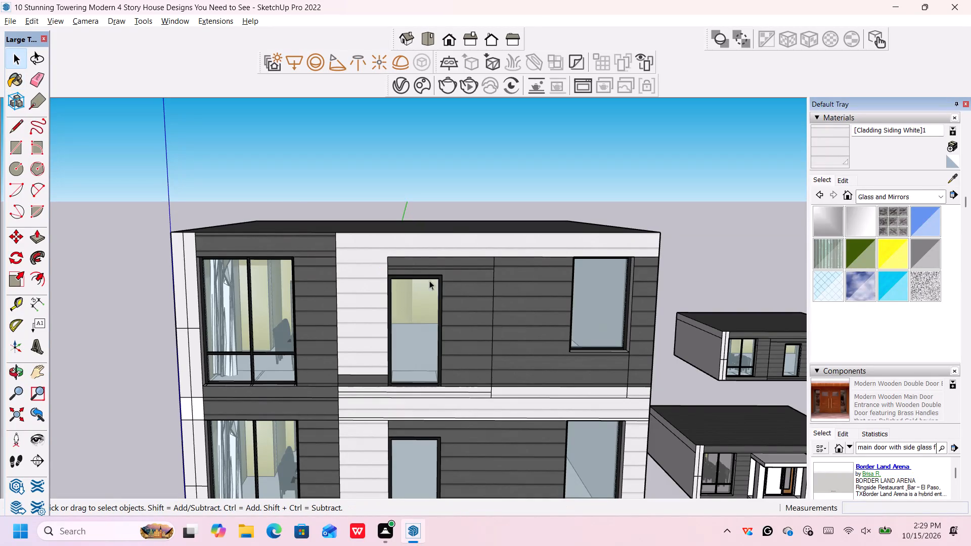
{"action": "key", "text": "p"}
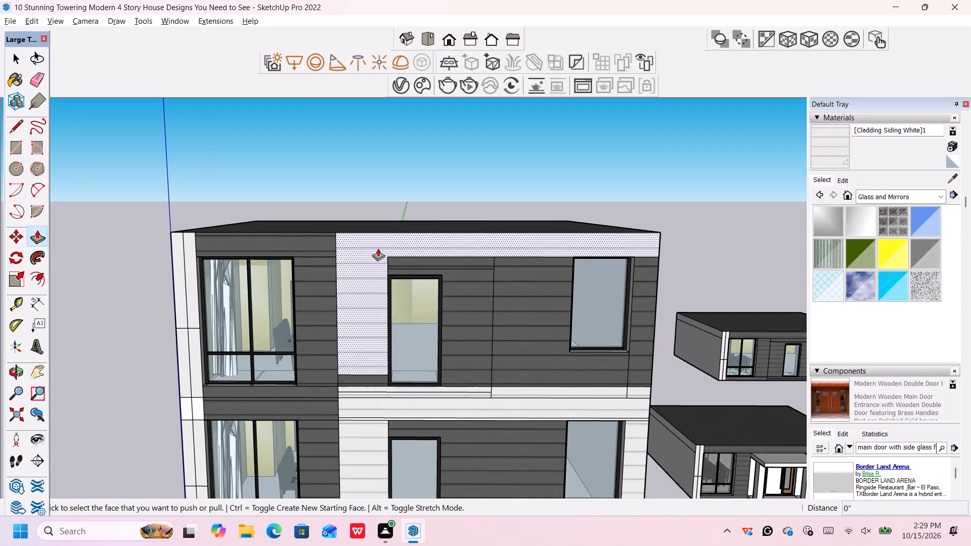
{"action": "left_click", "coordinate": [376, 251]}
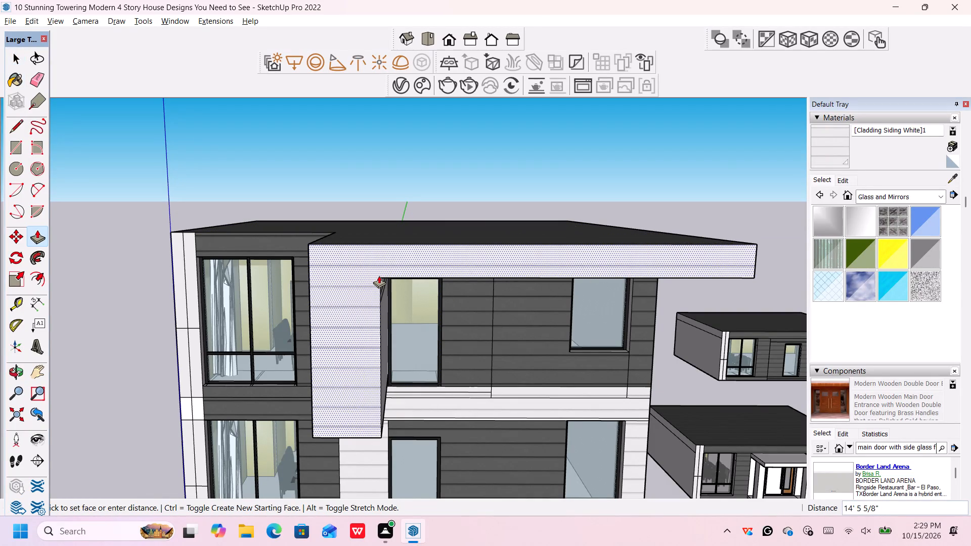
{"action": "scroll", "coordinate": [379, 276], "scroll_direction": "down", "scroll_amount": 5}
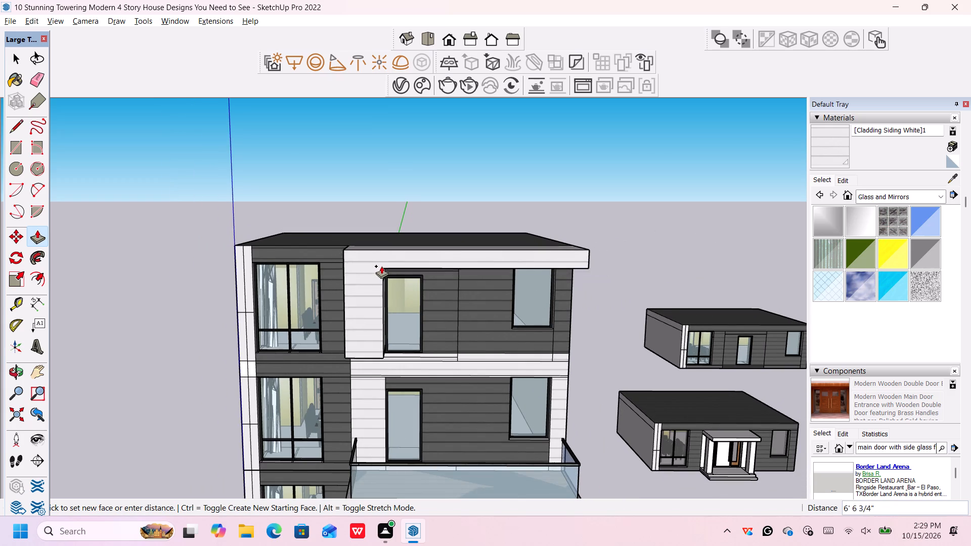
{"action": "scroll", "coordinate": [381, 266], "scroll_direction": "up", "scroll_amount": 4}
{"action": "middle_click_drag", "start_coordinate": [381, 267], "coordinate": [379, 210]}
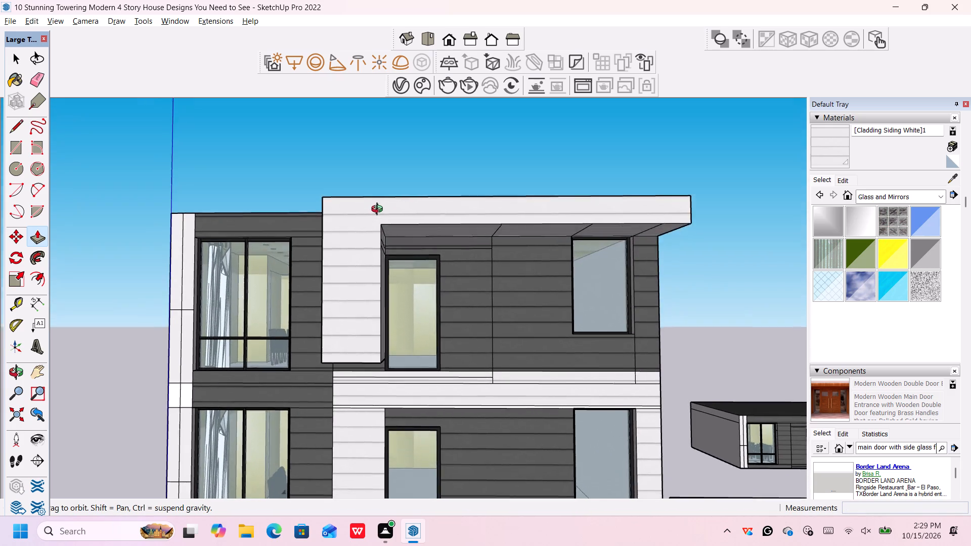
{"action": "middle_click_drag", "start_coordinate": [379, 210], "coordinate": [380, 208]}
{"action": "middle_click_drag", "start_coordinate": [380, 208], "coordinate": [382, 202]}
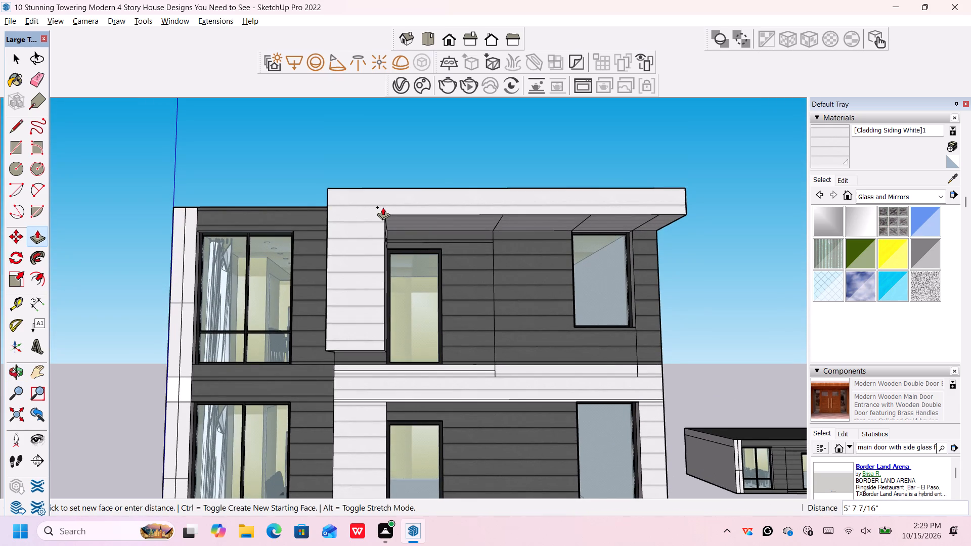
{"action": "scroll", "coordinate": [383, 208], "scroll_direction": "up", "scroll_amount": 4}
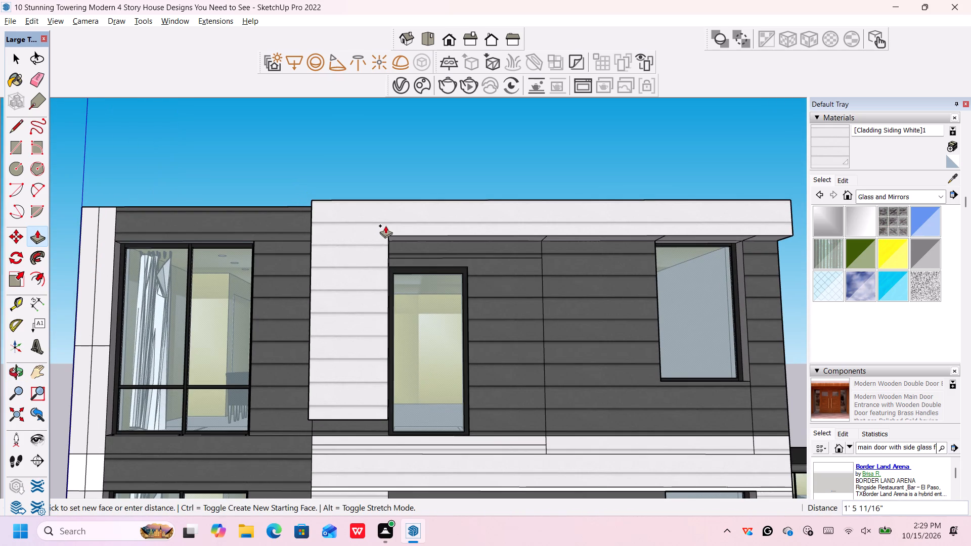
{"action": "scroll", "coordinate": [385, 225], "scroll_direction": "up", "scroll_amount": 1}
{"action": "scroll", "coordinate": [385, 225], "scroll_direction": "down", "scroll_amount": 3}
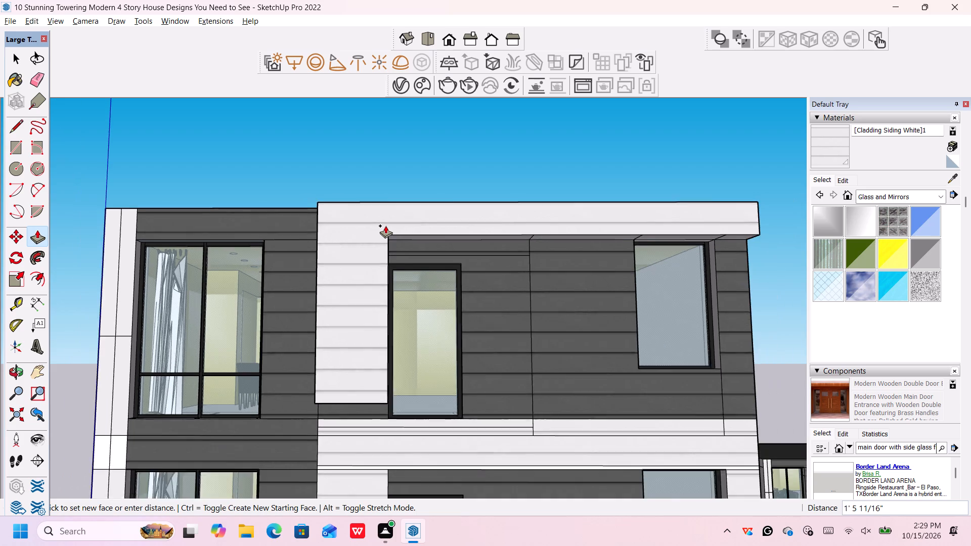
{"action": "scroll", "coordinate": [385, 225], "scroll_direction": "down", "scroll_amount": 2}
{"action": "middle_click_drag", "start_coordinate": [384, 226], "coordinate": [322, 223]}
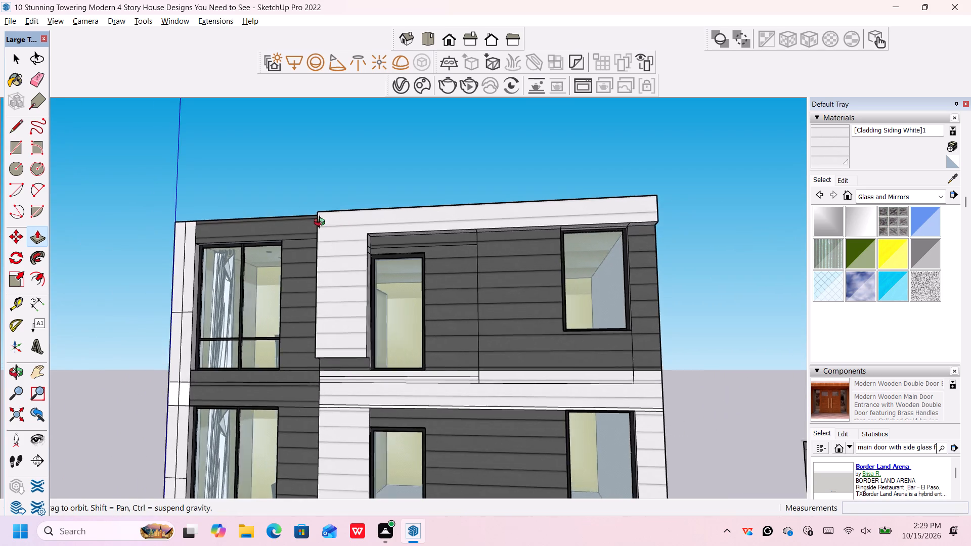
{"action": "middle_click_drag", "start_coordinate": [322, 223], "coordinate": [294, 227]}
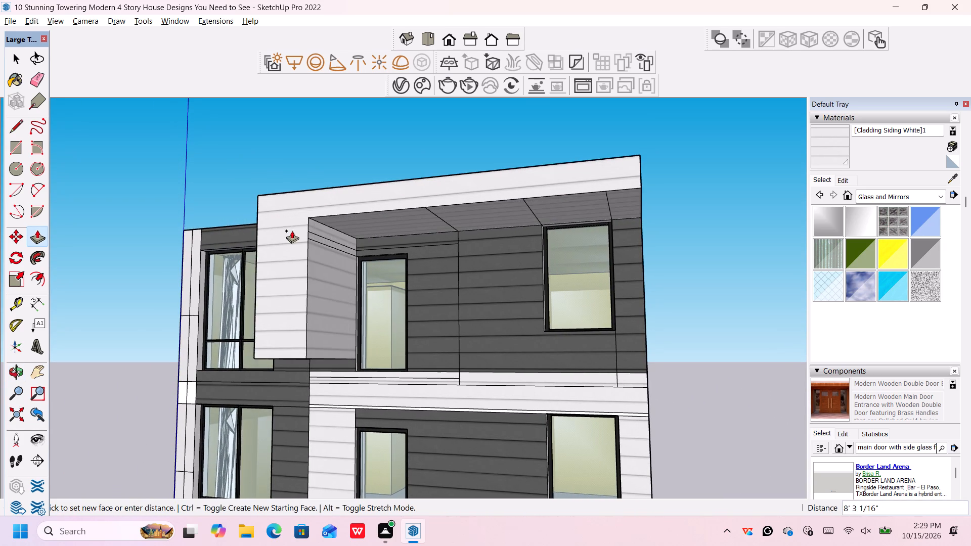
{"action": "key", "text": "1"}
{"action": "key", "text": "apostrophe"}
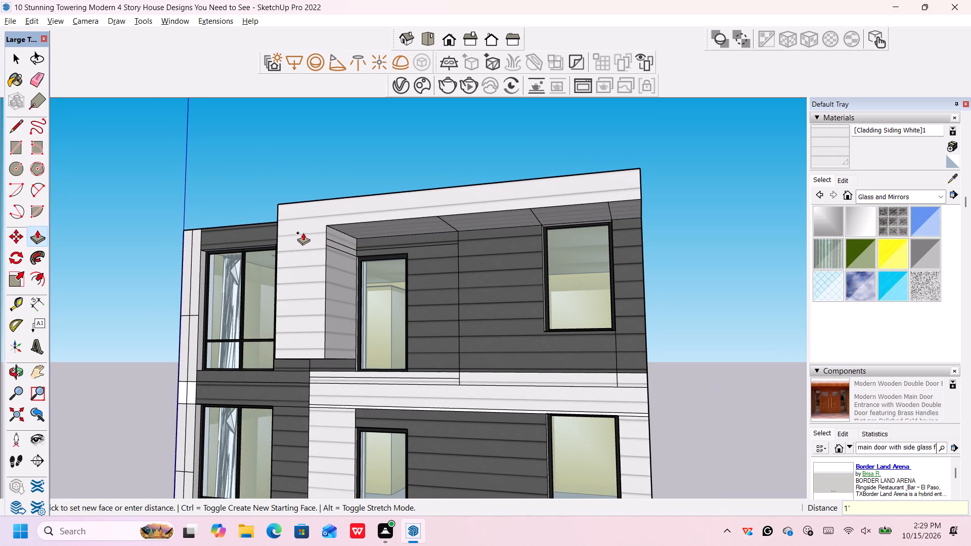
{"action": "key", "text": "Return"}
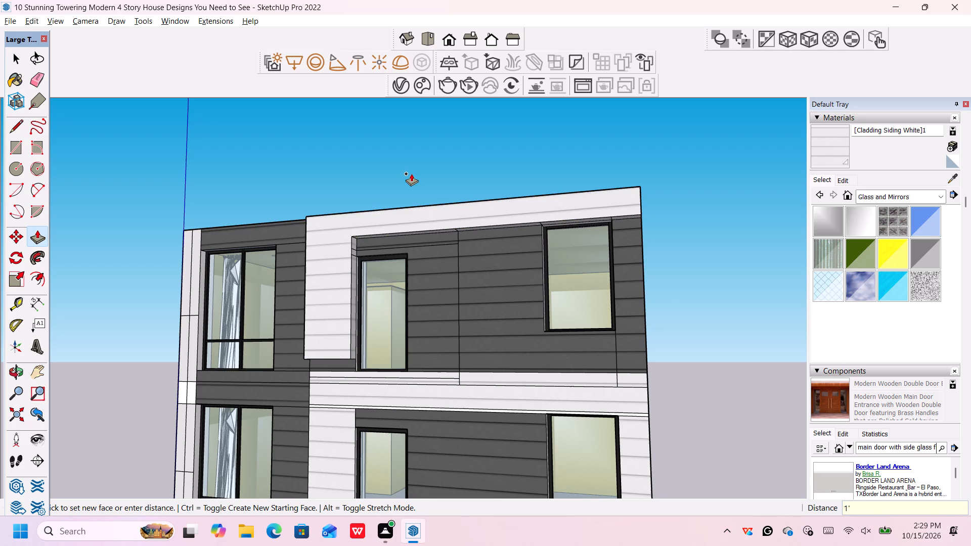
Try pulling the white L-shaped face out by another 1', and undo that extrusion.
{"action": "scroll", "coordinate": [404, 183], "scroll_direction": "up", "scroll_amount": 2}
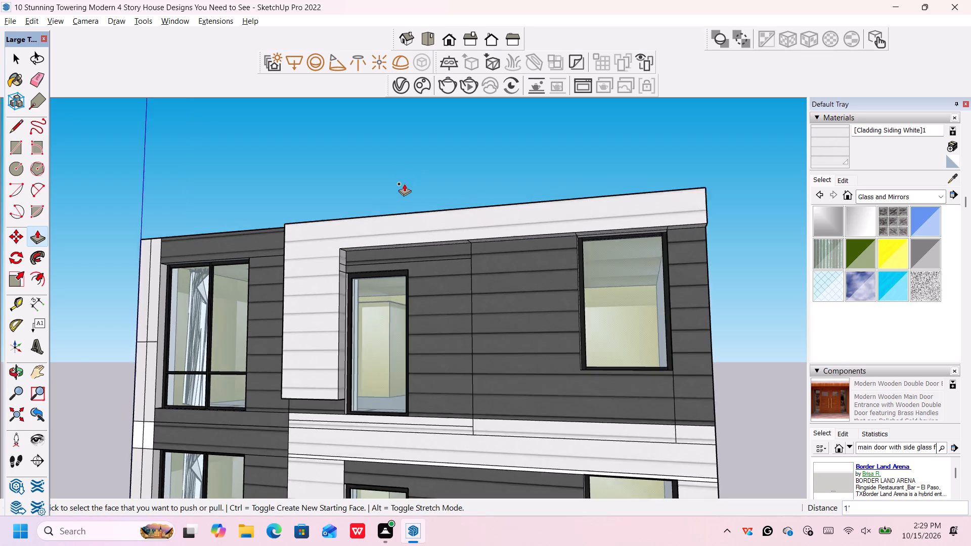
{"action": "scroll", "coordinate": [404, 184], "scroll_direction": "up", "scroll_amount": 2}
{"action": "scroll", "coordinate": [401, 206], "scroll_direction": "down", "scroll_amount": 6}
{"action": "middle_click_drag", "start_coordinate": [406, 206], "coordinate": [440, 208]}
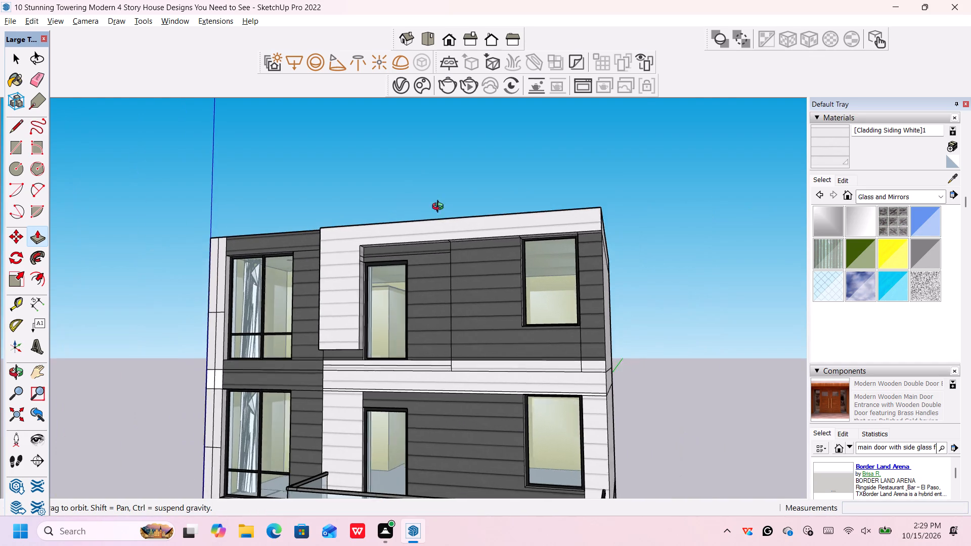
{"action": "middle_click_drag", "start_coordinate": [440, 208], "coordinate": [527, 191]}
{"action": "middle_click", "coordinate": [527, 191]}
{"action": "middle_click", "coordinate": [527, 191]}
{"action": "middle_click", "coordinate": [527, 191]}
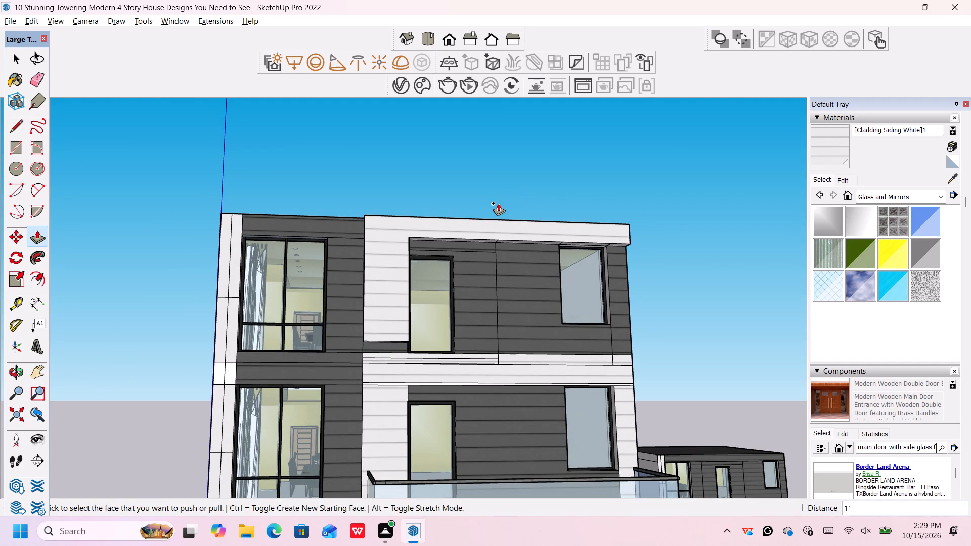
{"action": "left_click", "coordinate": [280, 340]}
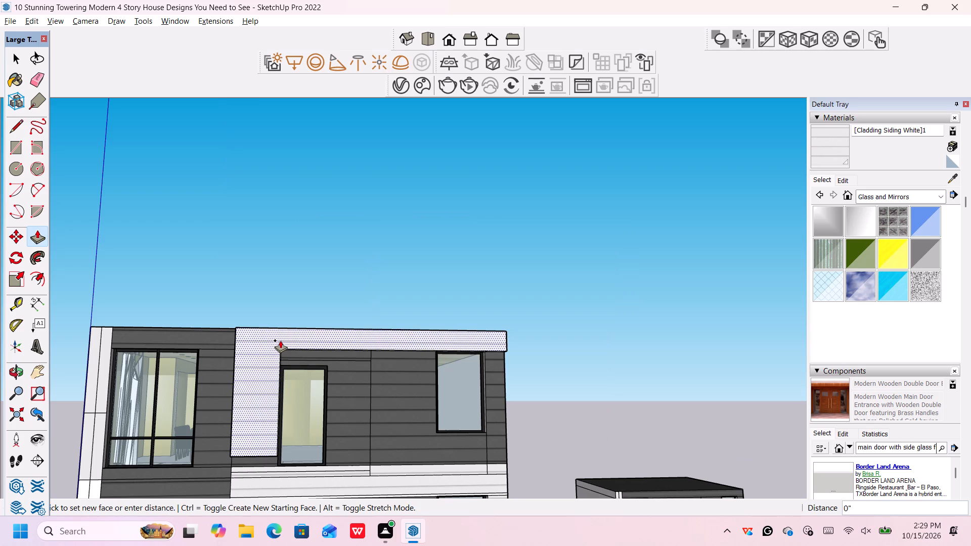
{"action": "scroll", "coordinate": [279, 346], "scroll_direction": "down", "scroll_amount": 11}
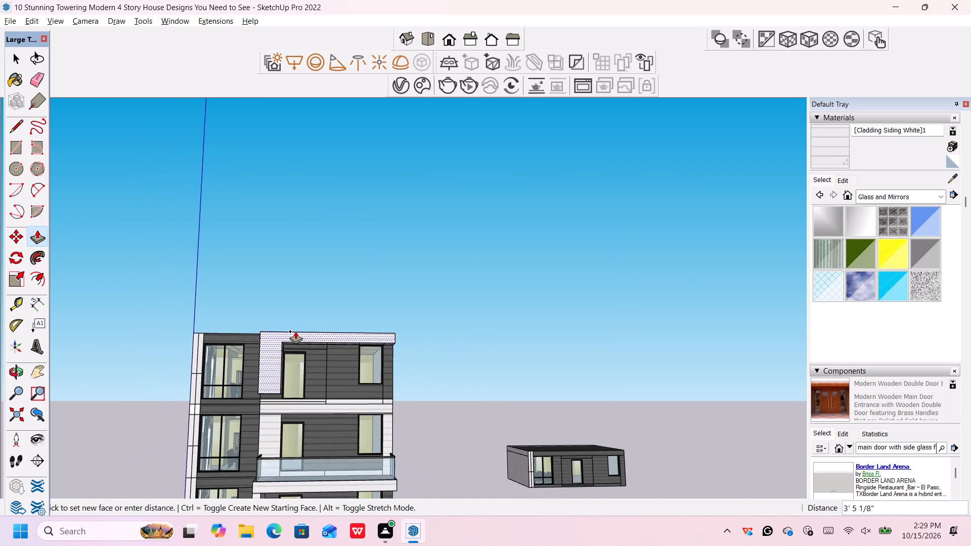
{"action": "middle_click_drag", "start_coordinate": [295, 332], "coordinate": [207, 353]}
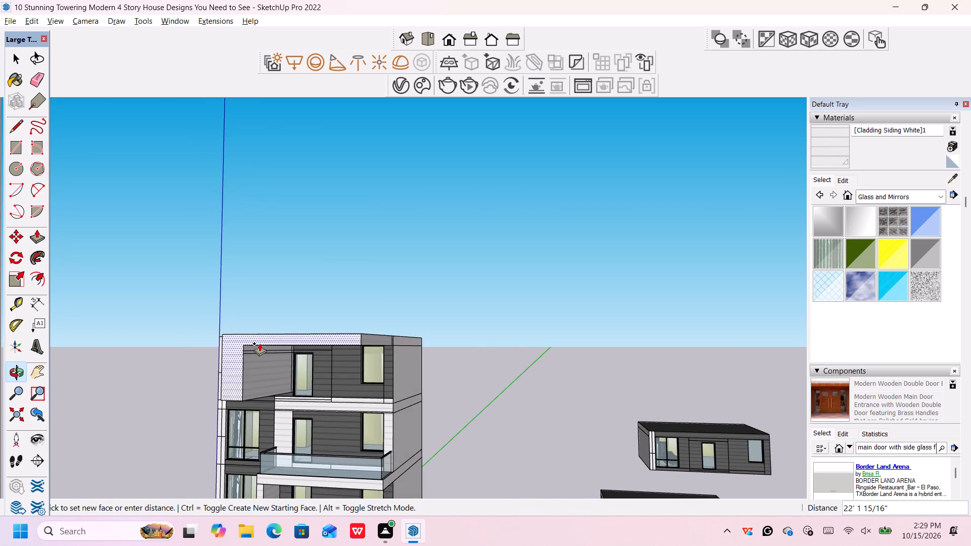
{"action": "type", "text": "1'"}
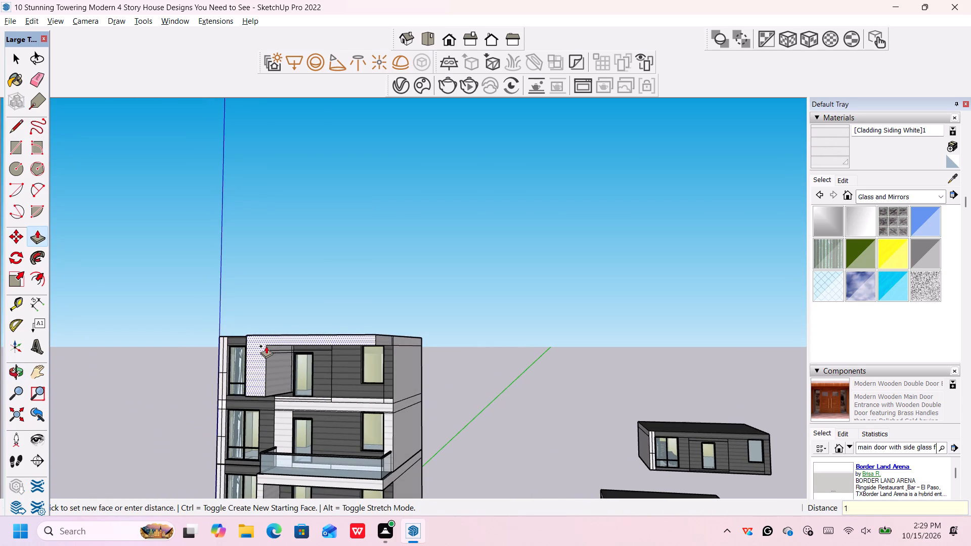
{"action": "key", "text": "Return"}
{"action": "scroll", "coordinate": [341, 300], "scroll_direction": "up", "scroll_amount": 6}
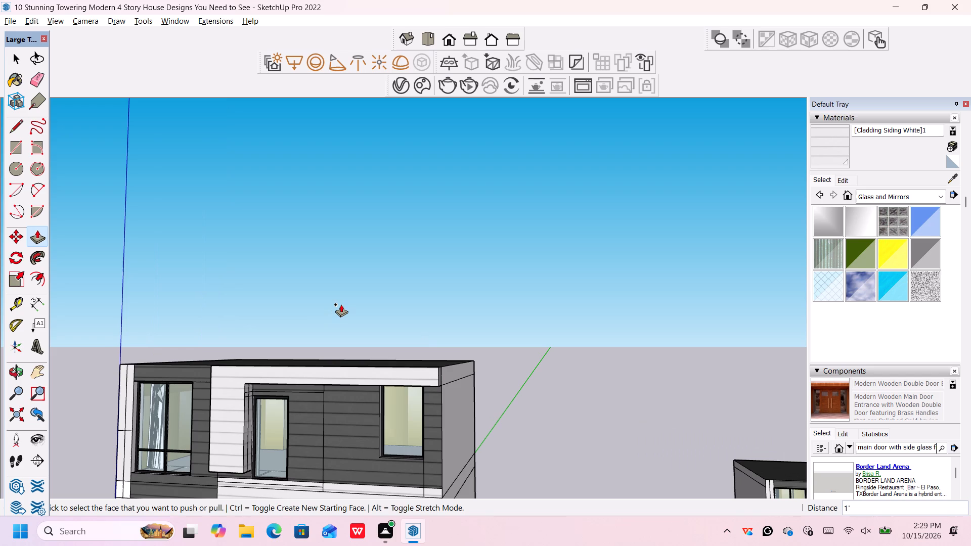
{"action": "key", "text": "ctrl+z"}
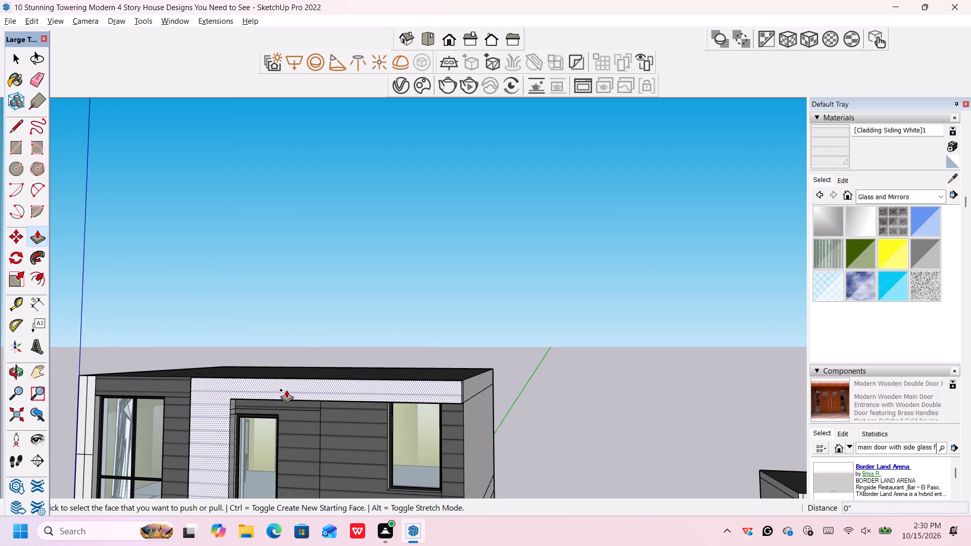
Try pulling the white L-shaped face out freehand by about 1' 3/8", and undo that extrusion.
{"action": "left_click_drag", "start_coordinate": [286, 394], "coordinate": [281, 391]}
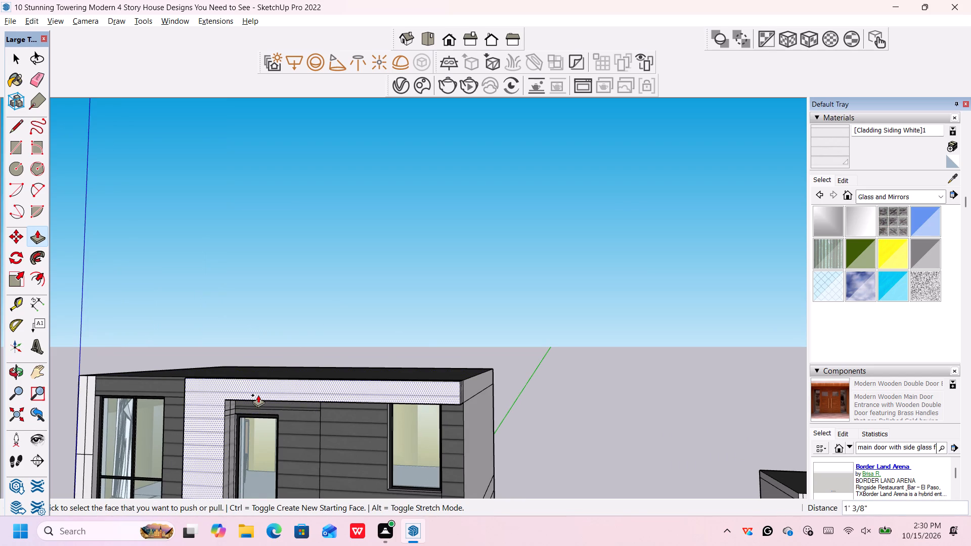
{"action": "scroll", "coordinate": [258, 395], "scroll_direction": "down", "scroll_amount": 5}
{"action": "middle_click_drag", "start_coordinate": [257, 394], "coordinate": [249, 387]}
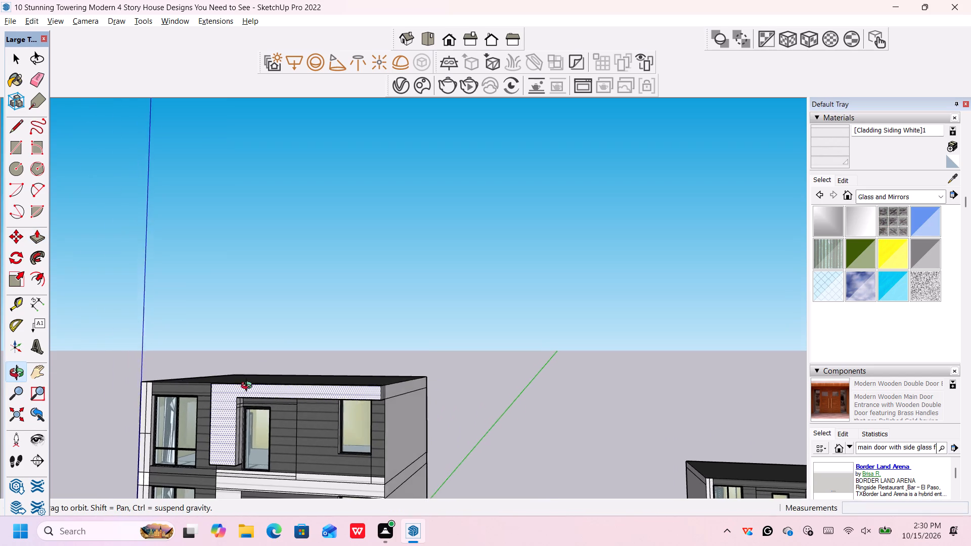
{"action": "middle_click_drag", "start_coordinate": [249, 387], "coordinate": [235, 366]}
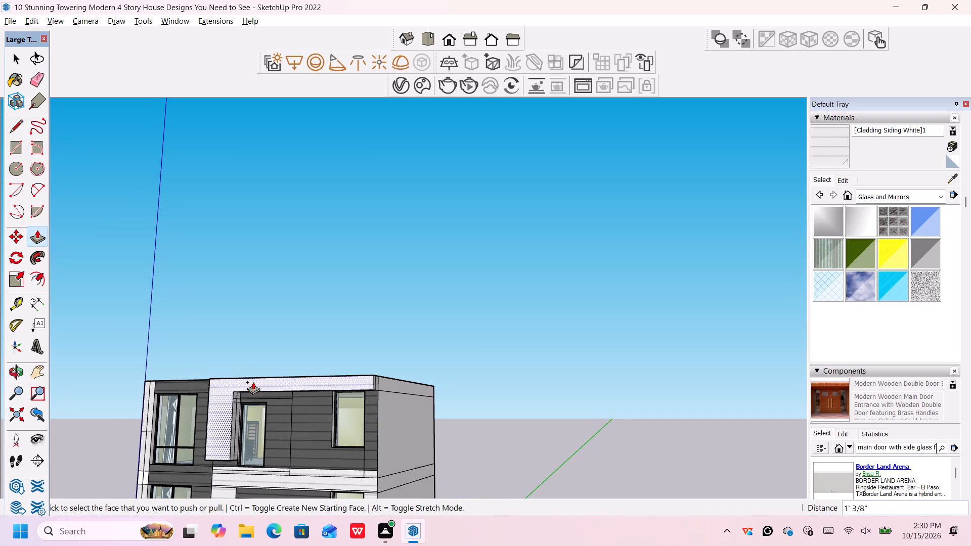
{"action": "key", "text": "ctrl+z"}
Push/Pull the white L-shaped face outward by a further 1'.
{"action": "left_click", "coordinate": [259, 384]}
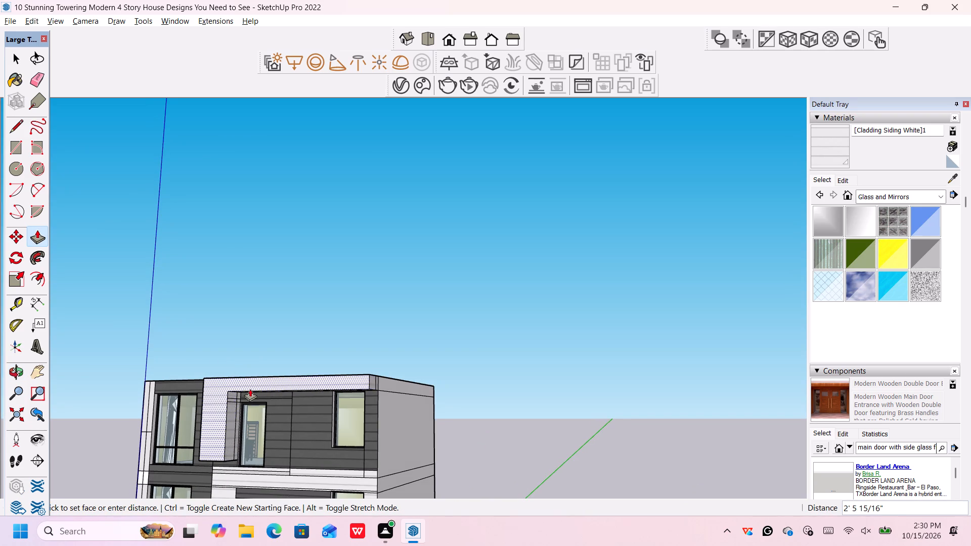
{"action": "type", "text": "1'"}
{"action": "key", "text": "Return"}
{"action": "key", "text": "space"}
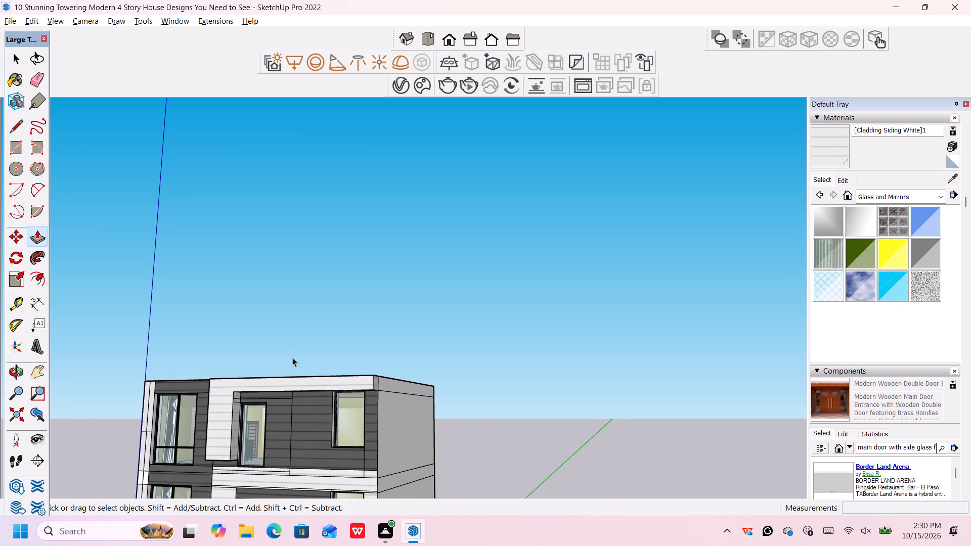
Erase the three leftover crossing edges on the underside of the top floor's projecting white frame.
{"action": "scroll", "coordinate": [294, 361], "scroll_direction": "up", "scroll_amount": 2}
{"action": "scroll", "coordinate": [295, 362], "scroll_direction": "down", "scroll_amount": 3}
{"action": "middle_click_drag", "start_coordinate": [295, 371], "coordinate": [416, 354]}
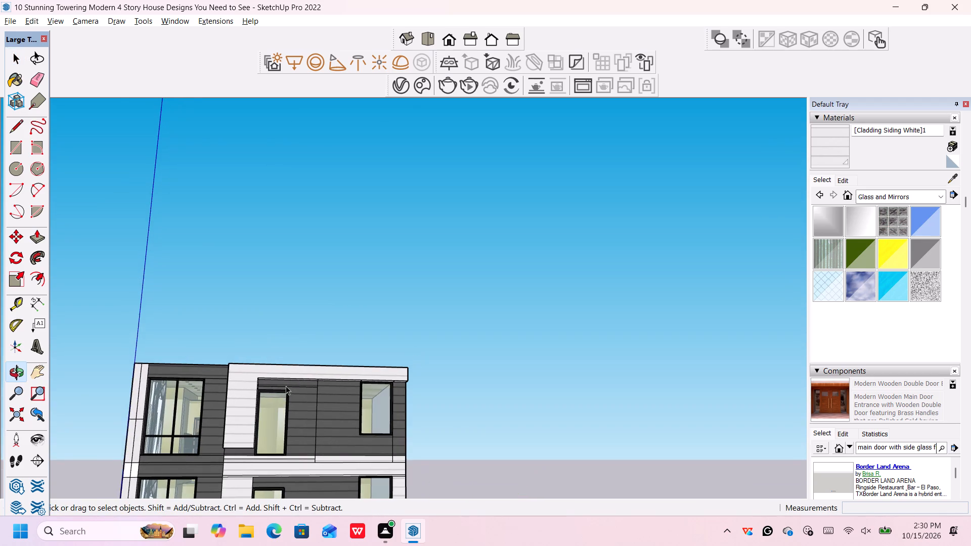
{"action": "scroll", "coordinate": [250, 393], "scroll_direction": "up", "scroll_amount": 11}
{"action": "middle_click_drag", "start_coordinate": [278, 387], "coordinate": [252, 352]}
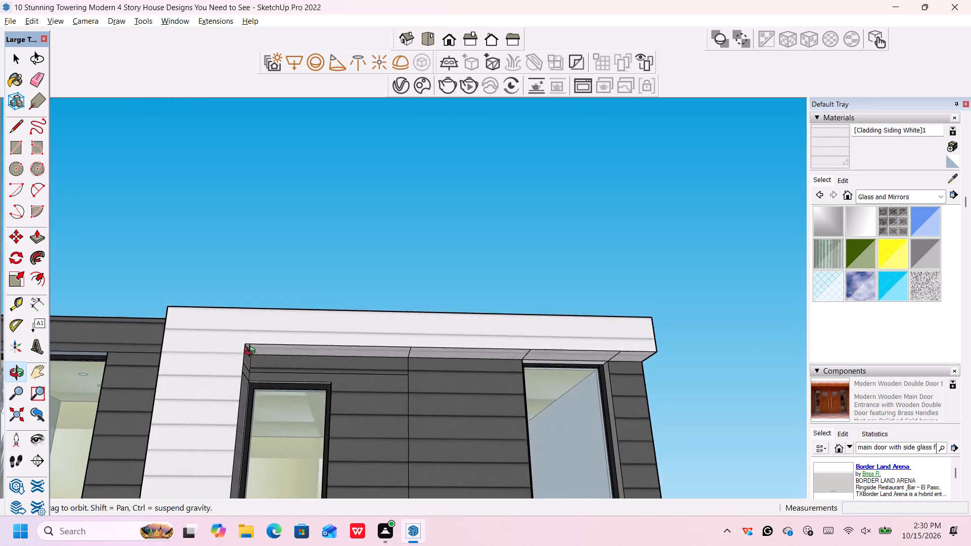
{"action": "middle_click_drag", "start_coordinate": [252, 352], "coordinate": [244, 344]}
{"action": "middle_click_drag", "start_coordinate": [242, 340], "coordinate": [235, 336]}
{"action": "middle_click", "coordinate": [234, 335]}
{"action": "middle_click", "coordinate": [234, 334]}
{"action": "scroll", "coordinate": [492, 307], "scroll_direction": "down", "scroll_amount": 3}
{"action": "scroll", "coordinate": [499, 311], "scroll_direction": "up", "scroll_amount": 1}
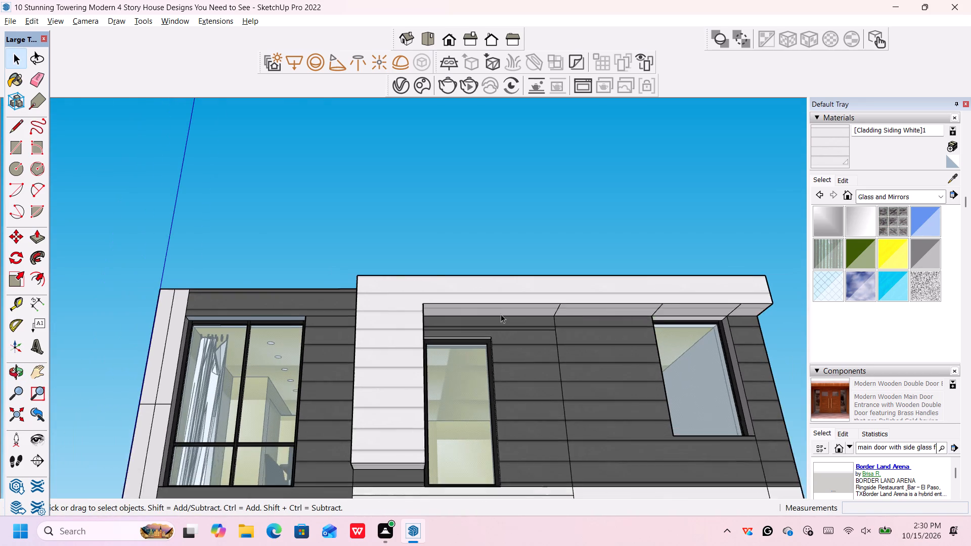
{"action": "scroll", "coordinate": [501, 314], "scroll_direction": "up", "scroll_amount": 1}
{"action": "key", "text": "e"}
{"action": "scroll", "coordinate": [534, 304], "scroll_direction": "up", "scroll_amount": 3}
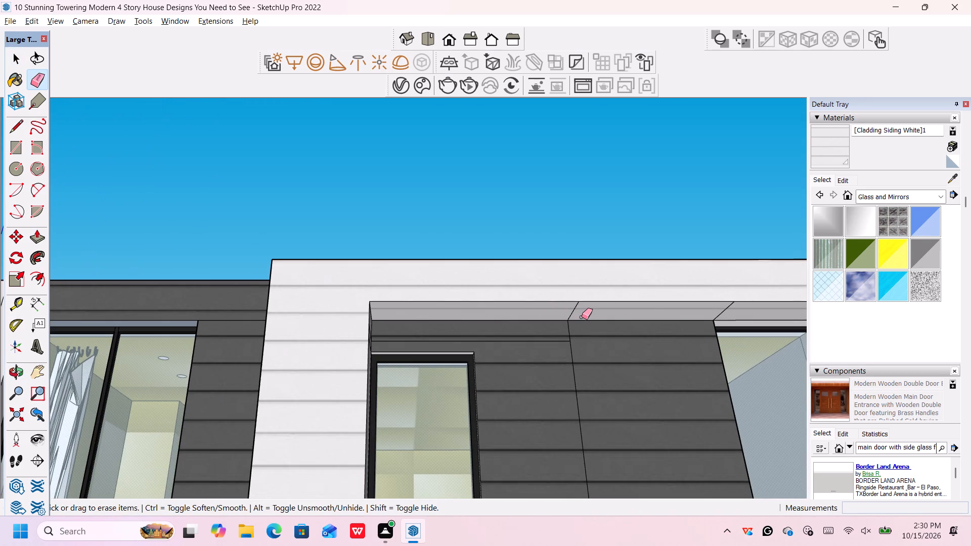
{"action": "left_click", "coordinate": [573, 312]}
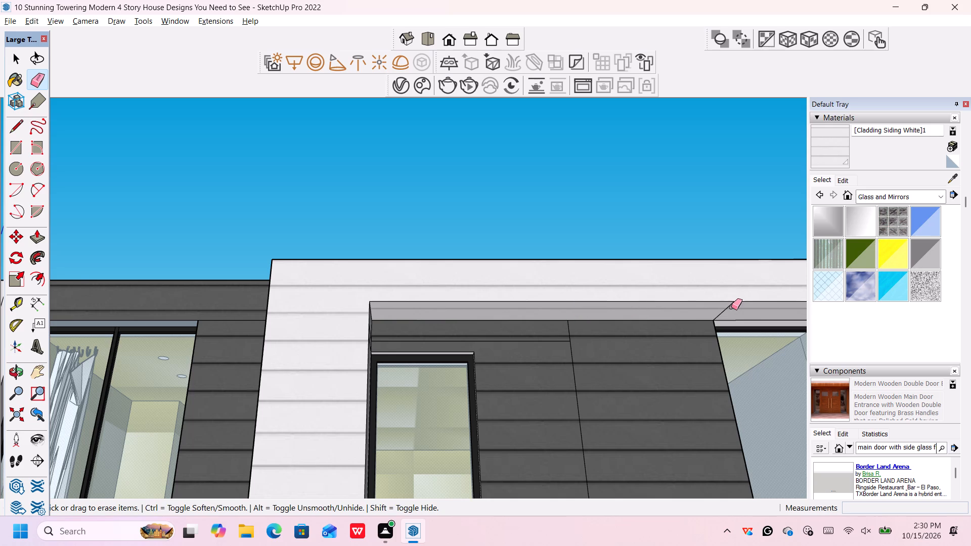
{"action": "scroll", "coordinate": [731, 307], "scroll_direction": "down", "scroll_amount": 6}
{"action": "middle_click_drag", "start_coordinate": [731, 309], "coordinate": [419, 309], "text": "shift"}
{"action": "middle_click", "coordinate": [419, 309], "text": "shift"}
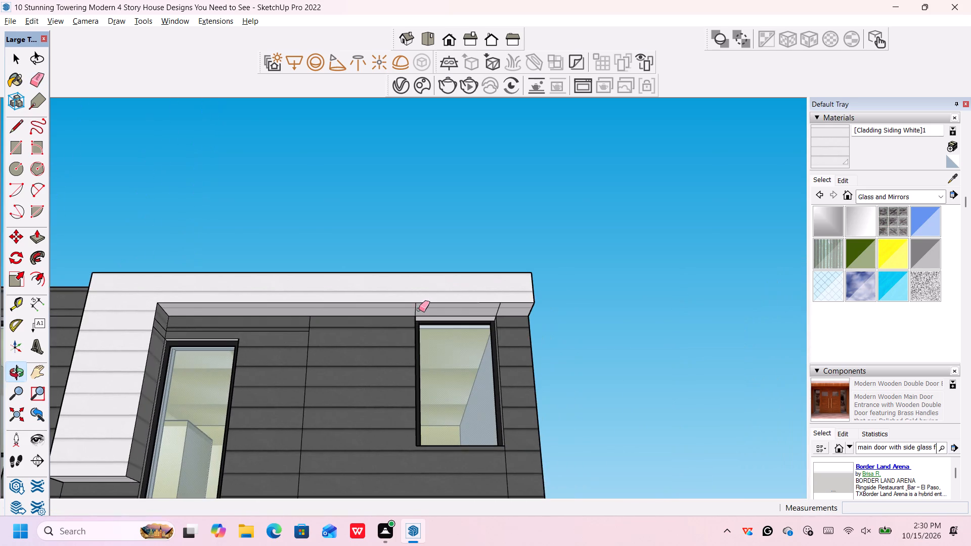
{"action": "scroll", "coordinate": [420, 312], "scroll_direction": "up", "scroll_amount": 5}
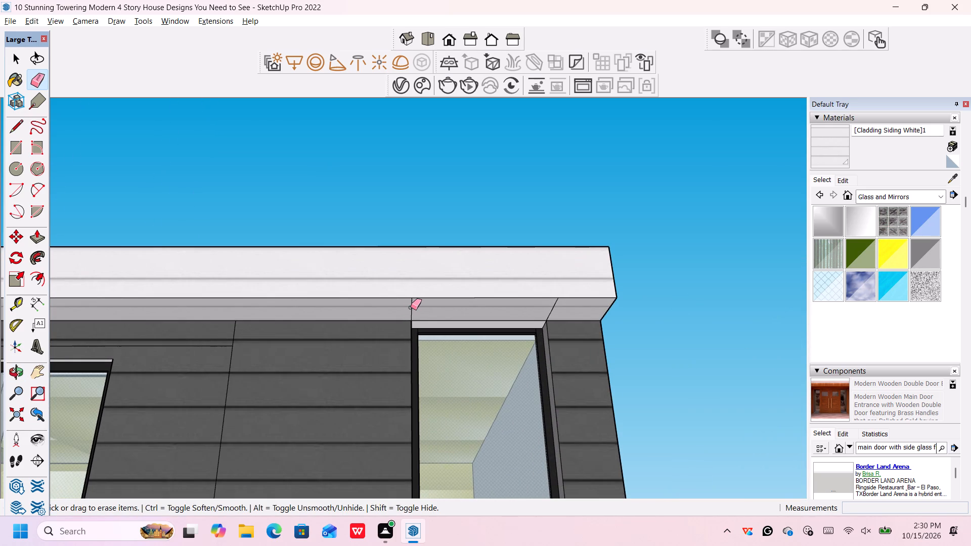
{"action": "left_click", "coordinate": [411, 308]}
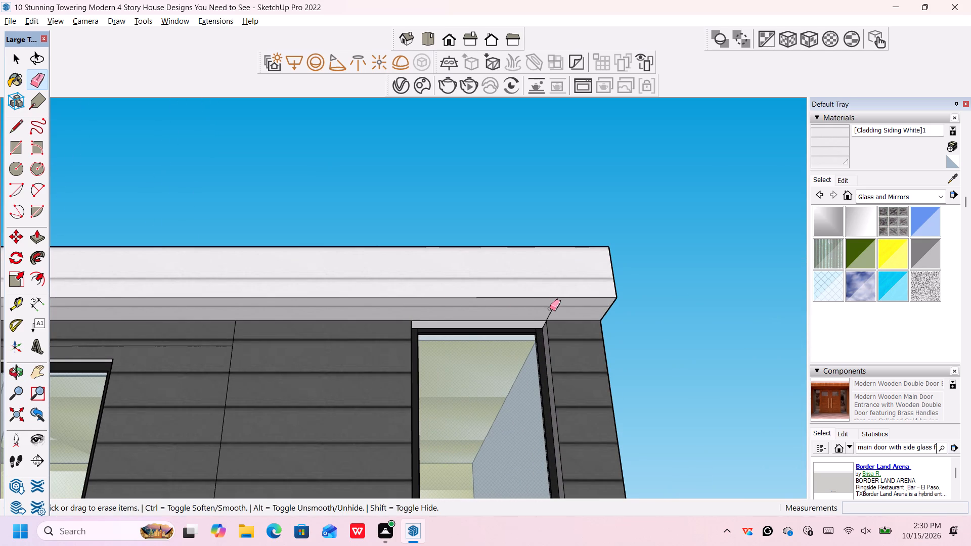
{"action": "left_click", "coordinate": [552, 310]}
{"action": "scroll", "coordinate": [552, 310], "scroll_direction": "down", "scroll_amount": 12}
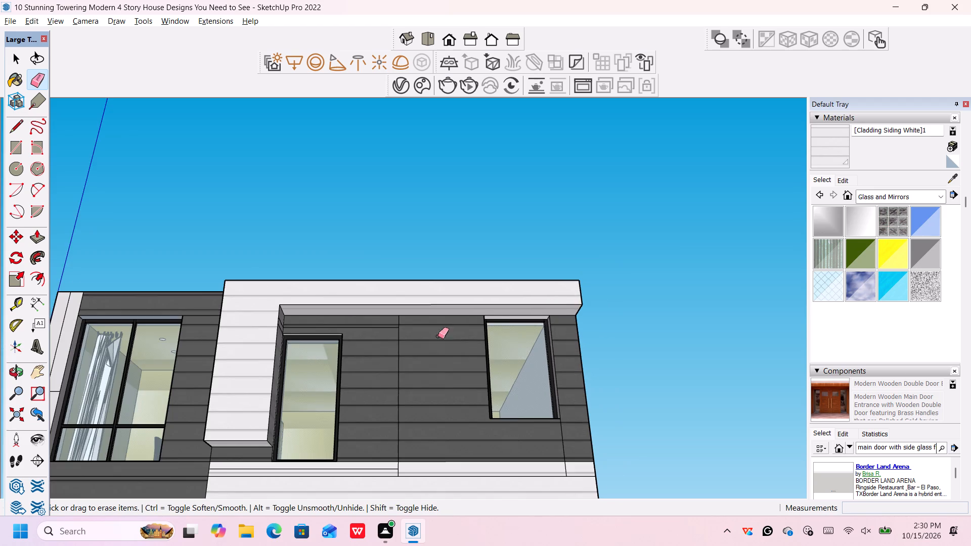
Erase the two leftover edges on the inner side face of the white frame's vertical leg, beside the door.
{"action": "scroll", "coordinate": [316, 358], "scroll_direction": "up", "scroll_amount": 5}
{"action": "scroll", "coordinate": [263, 316], "scroll_direction": "up", "scroll_amount": 10}
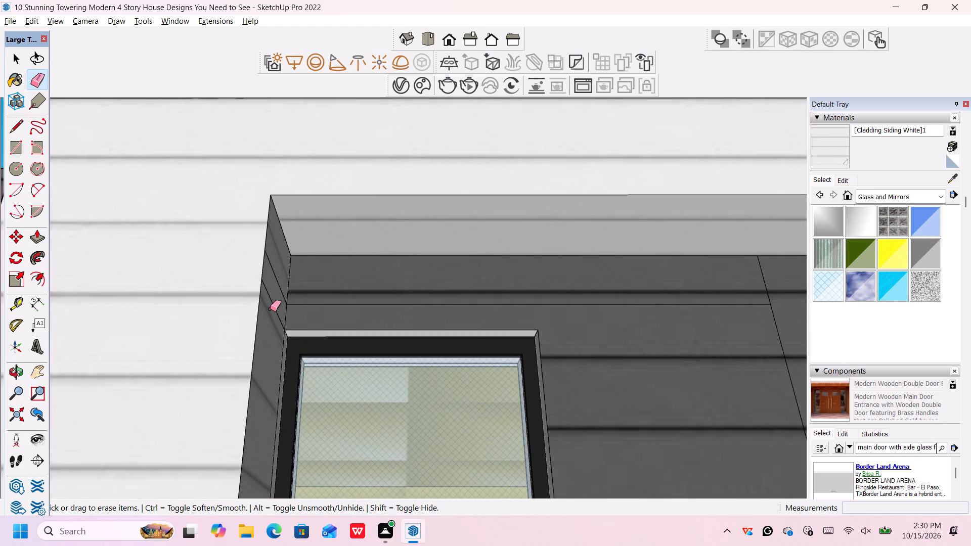
{"action": "left_click", "coordinate": [274, 303]}
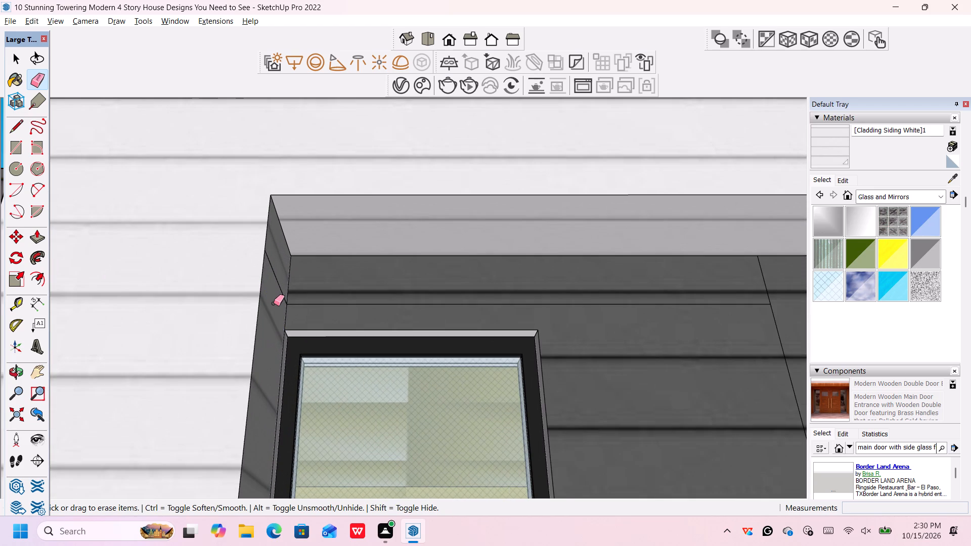
{"action": "left_click", "coordinate": [278, 282]}
{"action": "scroll", "coordinate": [278, 282], "scroll_direction": "down", "scroll_amount": 16}
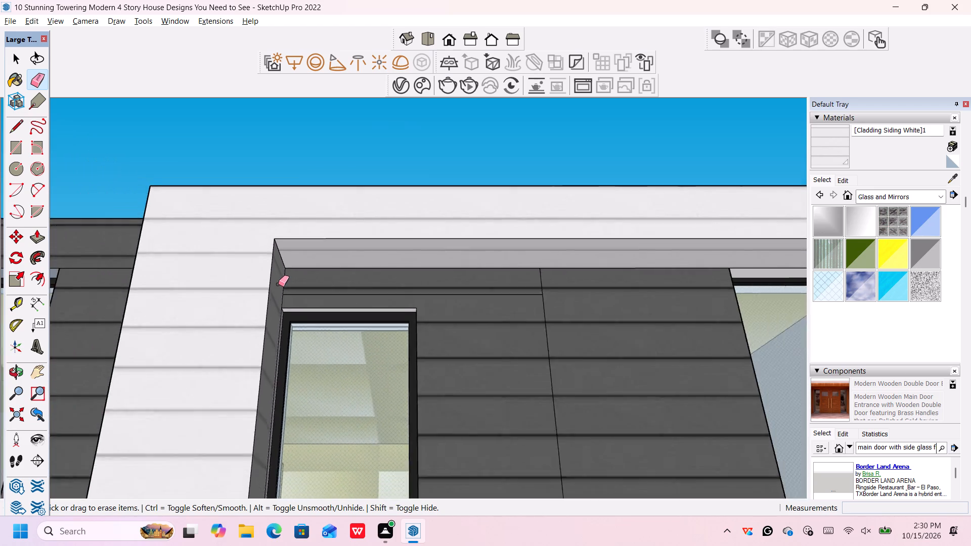
Draw a 30' line across the roof from the corner strip's inner edge at the front to the back edge.
{"action": "scroll", "coordinate": [278, 284], "scroll_direction": "down", "scroll_amount": 15}
{"action": "scroll", "coordinate": [377, 240], "scroll_direction": "down", "scroll_amount": 3}
{"action": "middle_click_drag", "start_coordinate": [364, 206], "coordinate": [360, 233]}
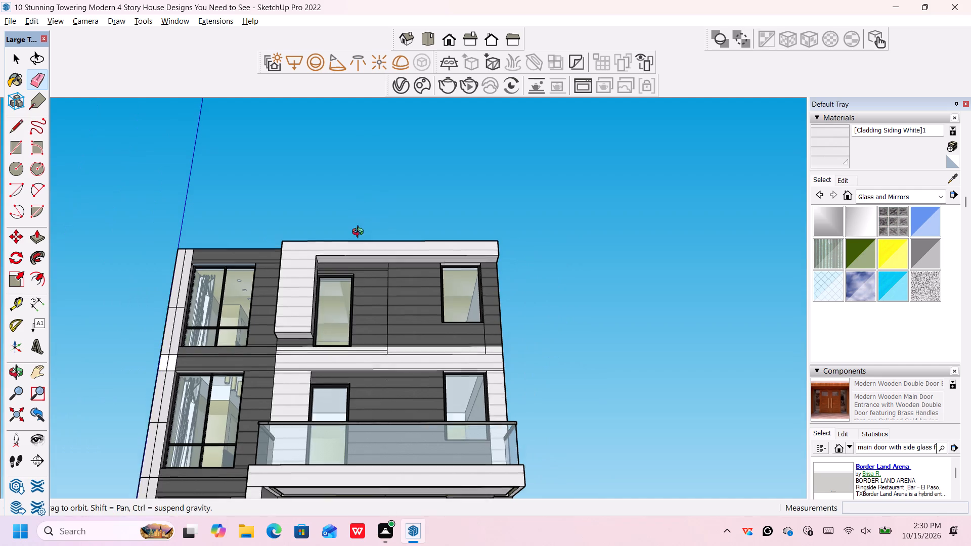
{"action": "middle_click_drag", "start_coordinate": [360, 233], "coordinate": [375, 429]}
{"action": "scroll", "coordinate": [351, 212], "scroll_direction": "up", "scroll_amount": 2}
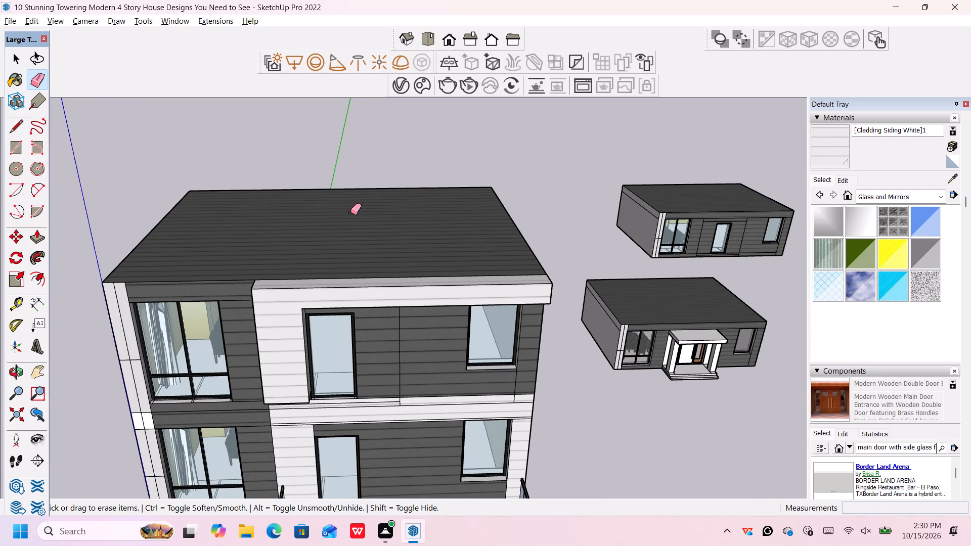
{"action": "key", "text": "space"}
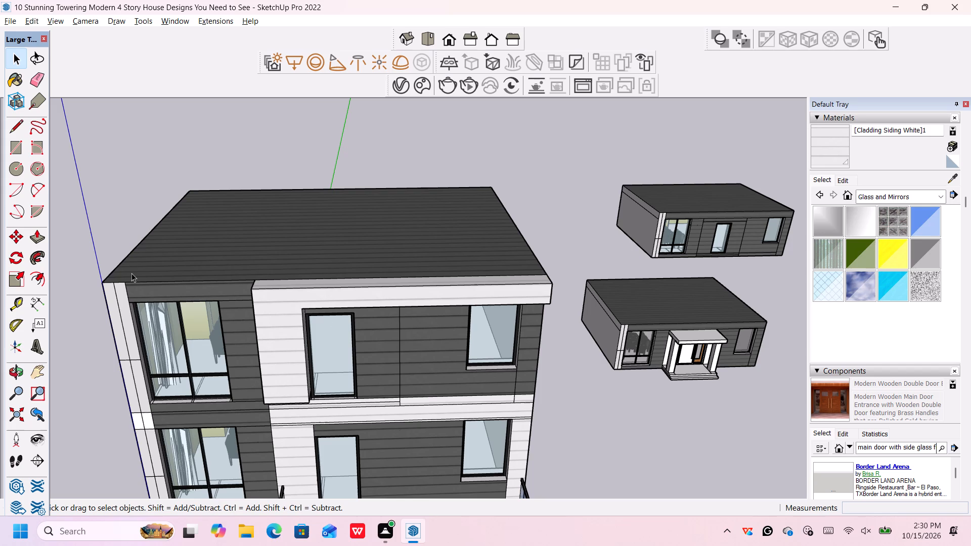
{"action": "key", "text": "l"}
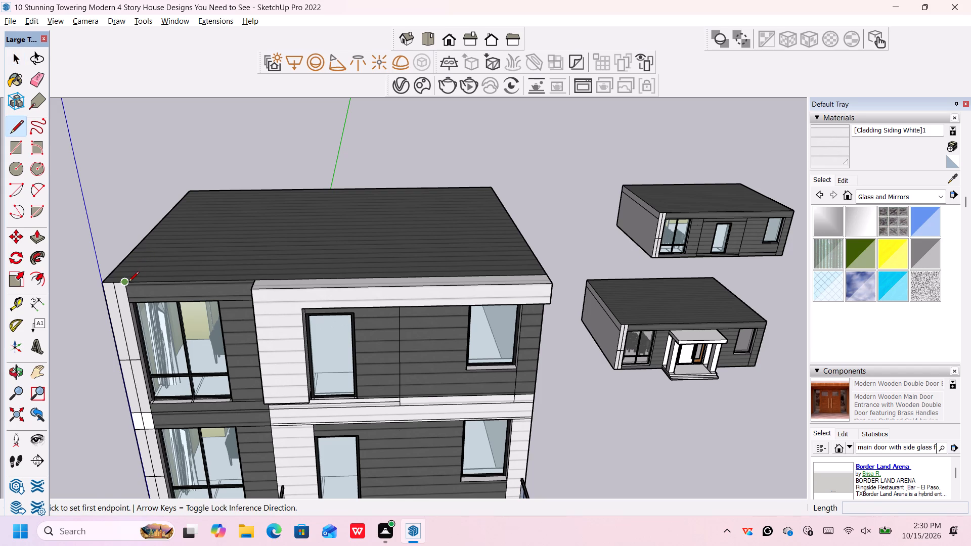
{"action": "left_click", "coordinate": [128, 283]}
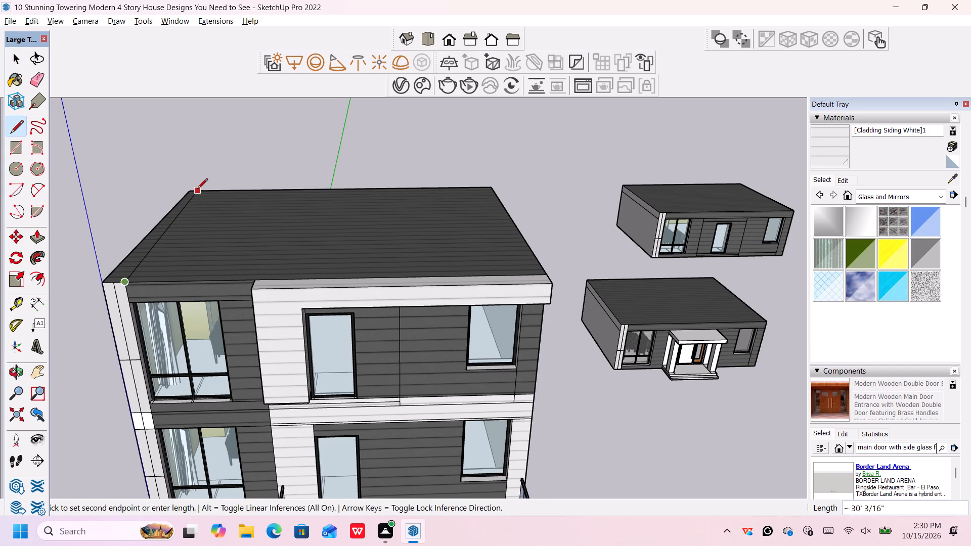
{"action": "left_click", "coordinate": [205, 190]}
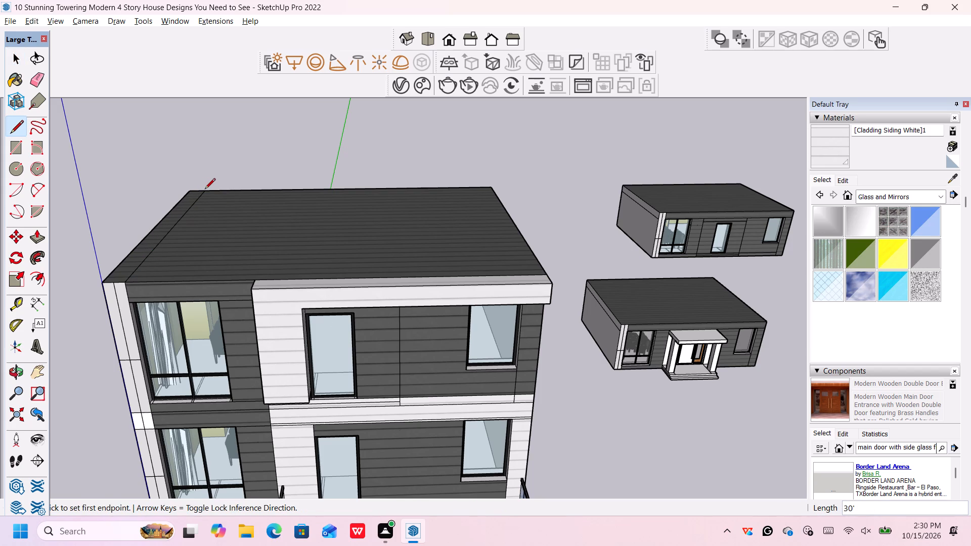
{"action": "key", "text": "space"}
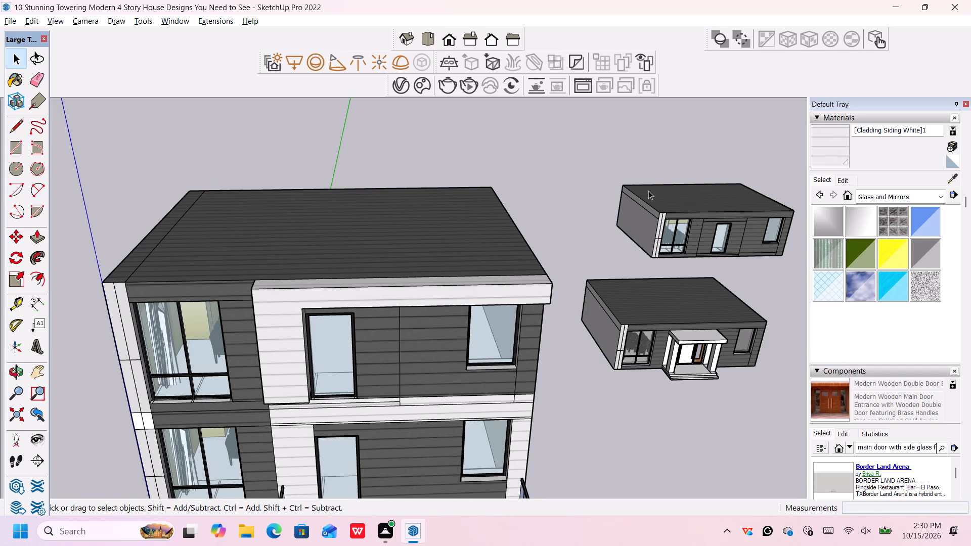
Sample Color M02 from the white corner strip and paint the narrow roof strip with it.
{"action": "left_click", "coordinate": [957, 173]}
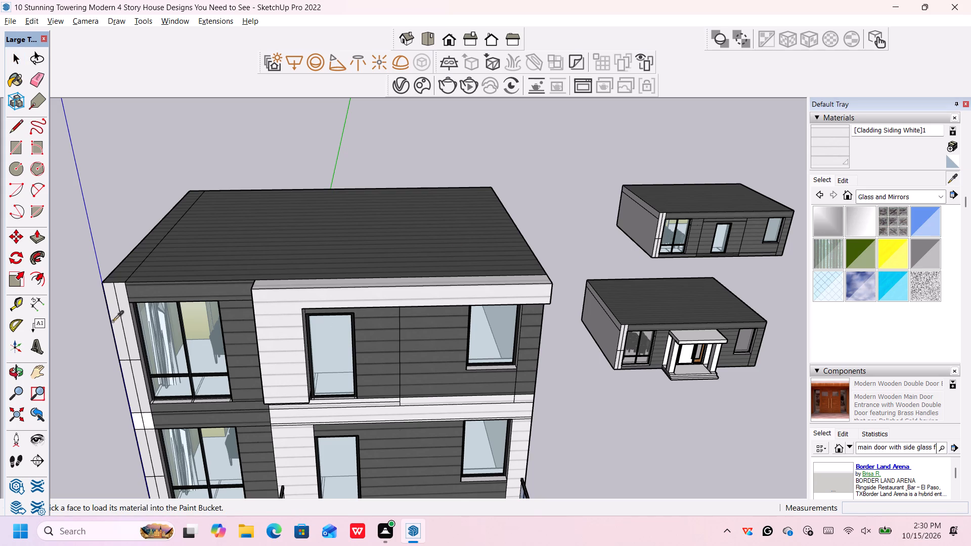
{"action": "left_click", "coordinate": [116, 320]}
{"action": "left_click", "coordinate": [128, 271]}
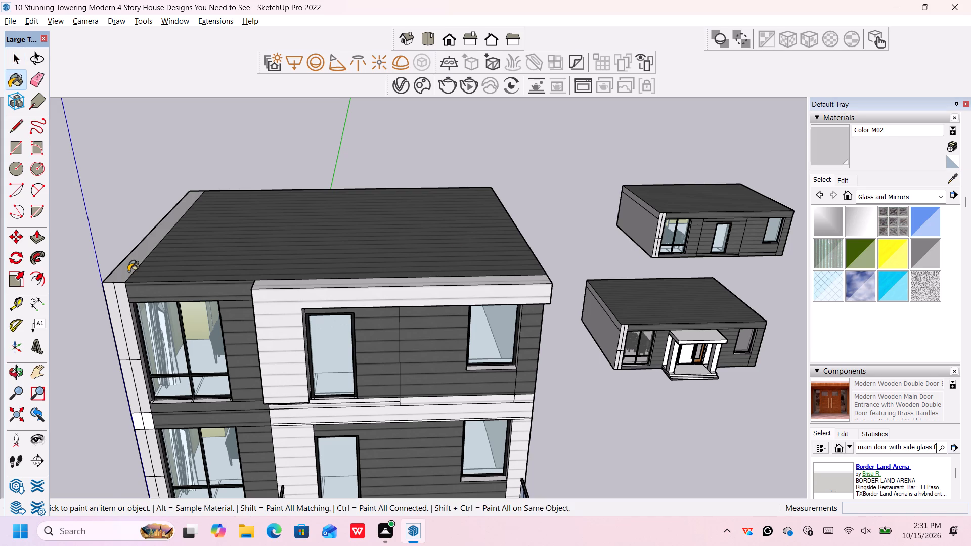
Sample the dark Cladding Siding White from the roof and apply it to the narrow roof strip and the top floor's four white corner faces.
{"action": "left_click", "coordinate": [953, 174]}
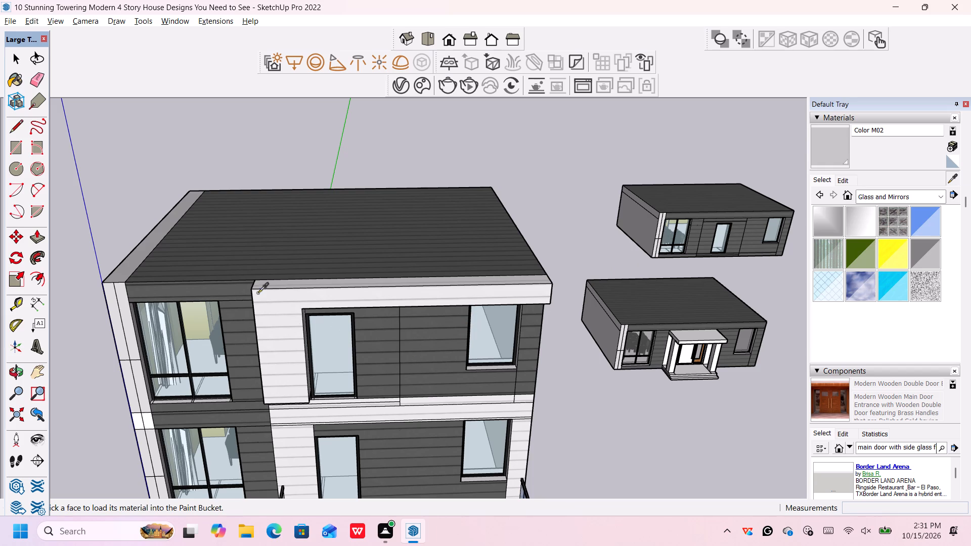
{"action": "left_click", "coordinate": [169, 259]}
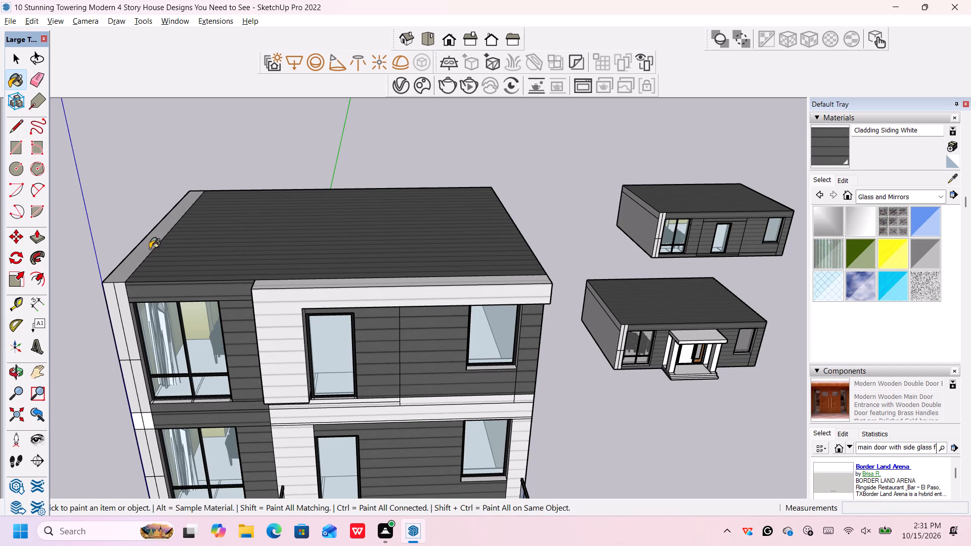
{"action": "left_click", "coordinate": [149, 248]}
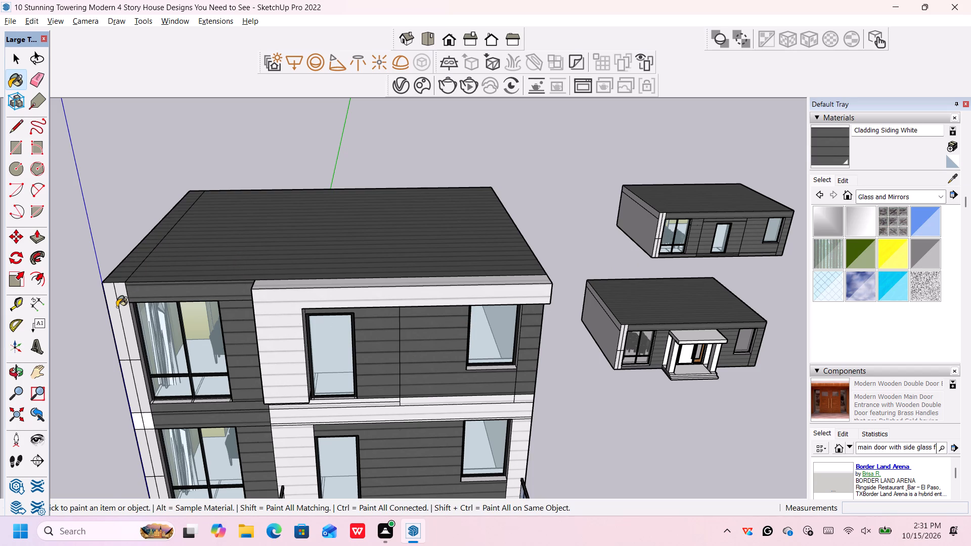
{"action": "left_click", "coordinate": [111, 305]}
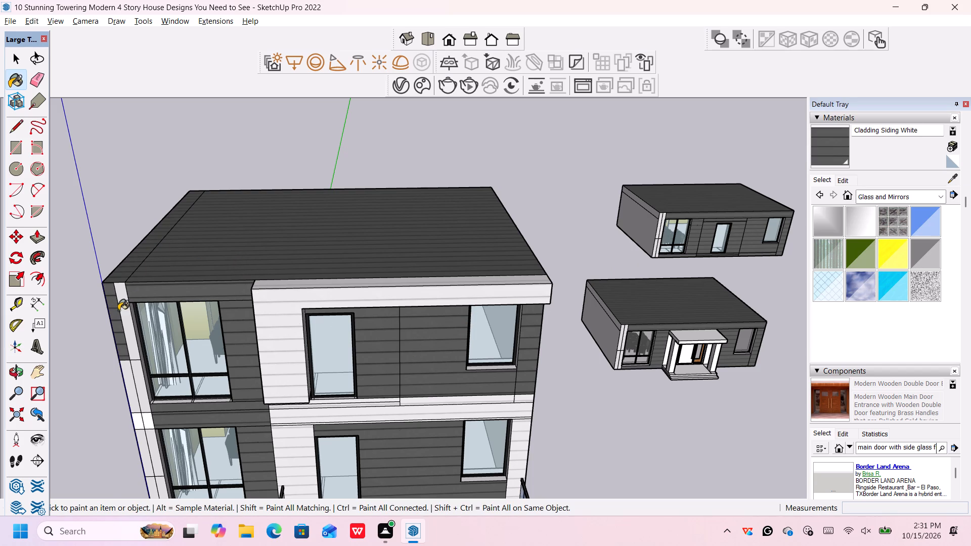
{"action": "left_click", "coordinate": [122, 316]}
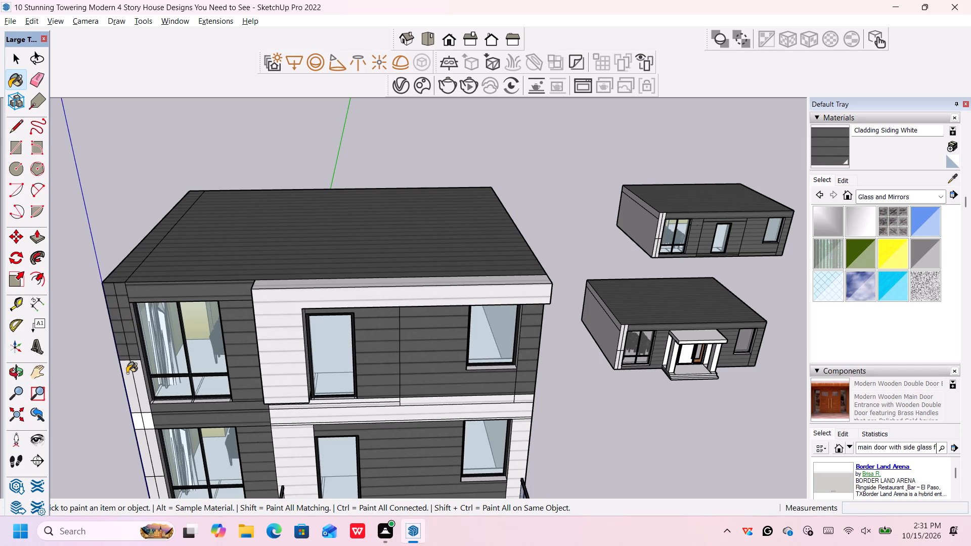
{"action": "left_click", "coordinate": [127, 373]}
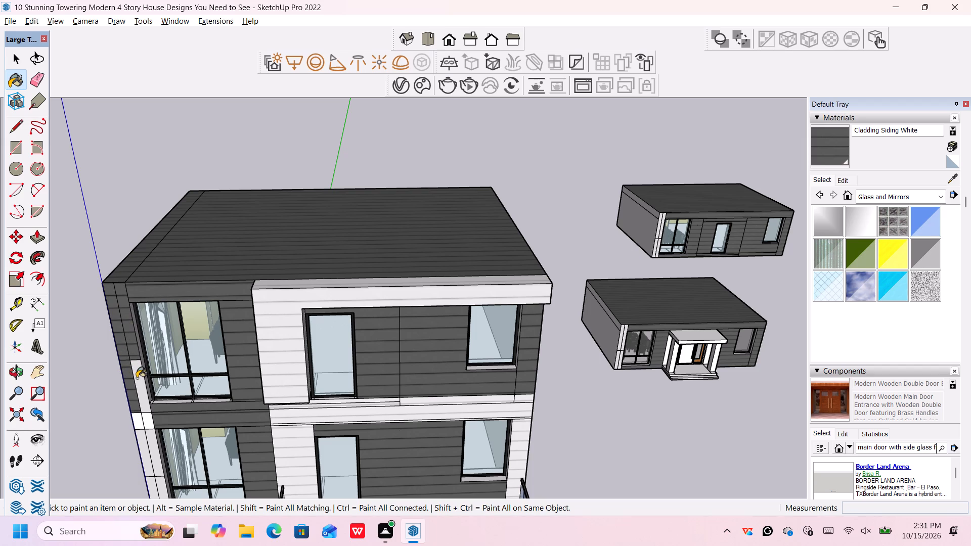
{"action": "left_click", "coordinate": [137, 378]}
Push/Pull the narrow roof strip upward by 2' to form a parapet along the roof's side edge.
{"action": "key", "text": "space"}
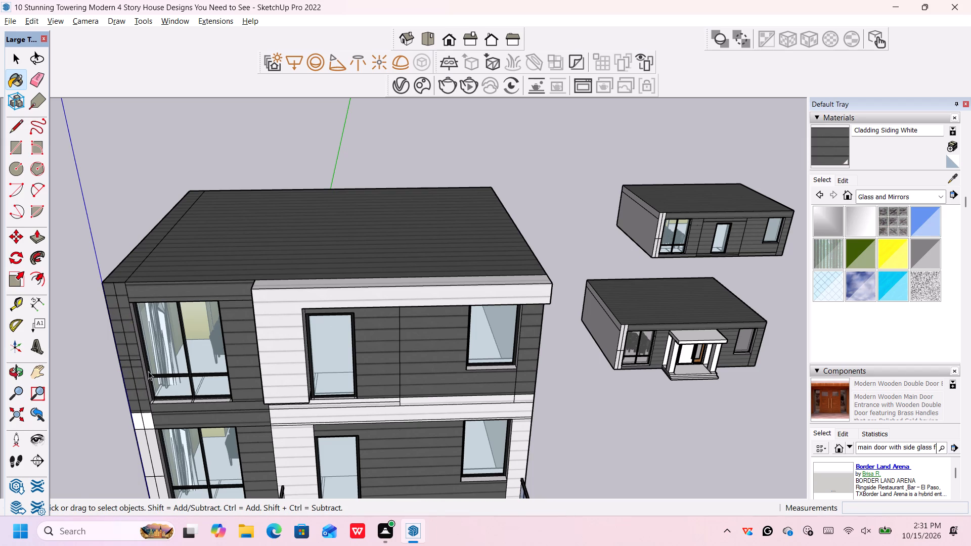
{"action": "key", "text": "p"}
{"action": "left_click", "coordinate": [128, 267]}
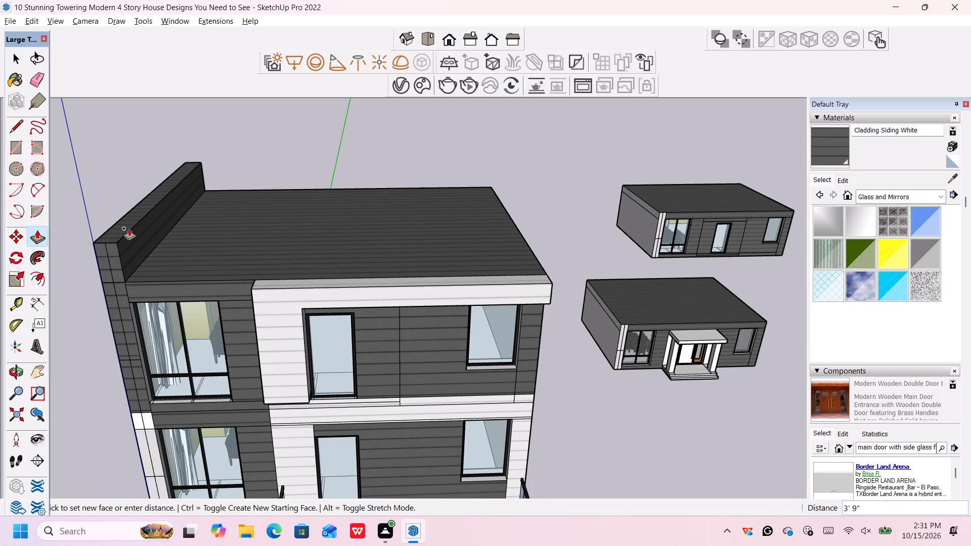
{"action": "scroll", "coordinate": [129, 228], "scroll_direction": "down", "scroll_amount": 3}
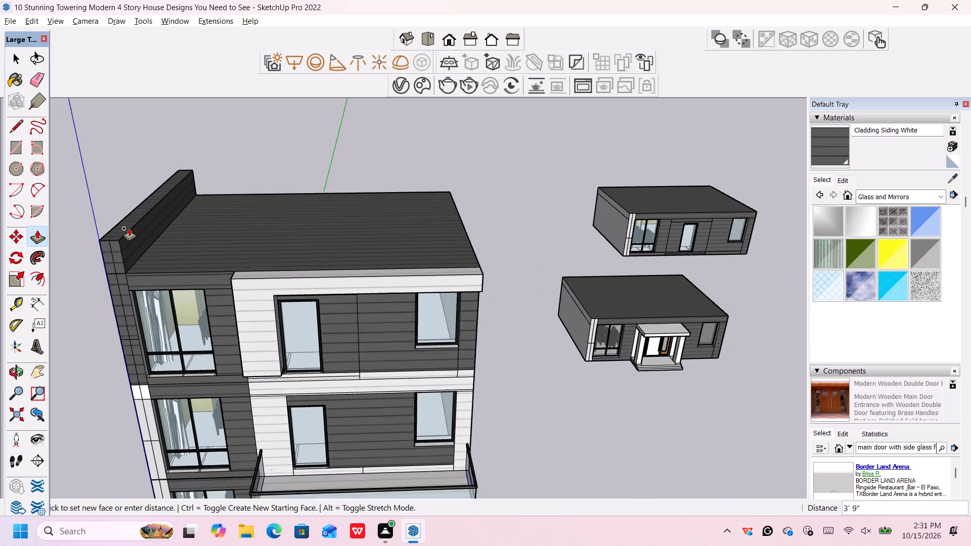
{"action": "scroll", "coordinate": [129, 228], "scroll_direction": "down", "scroll_amount": 9}
{"action": "middle_click_drag", "start_coordinate": [130, 230], "coordinate": [134, 228]}
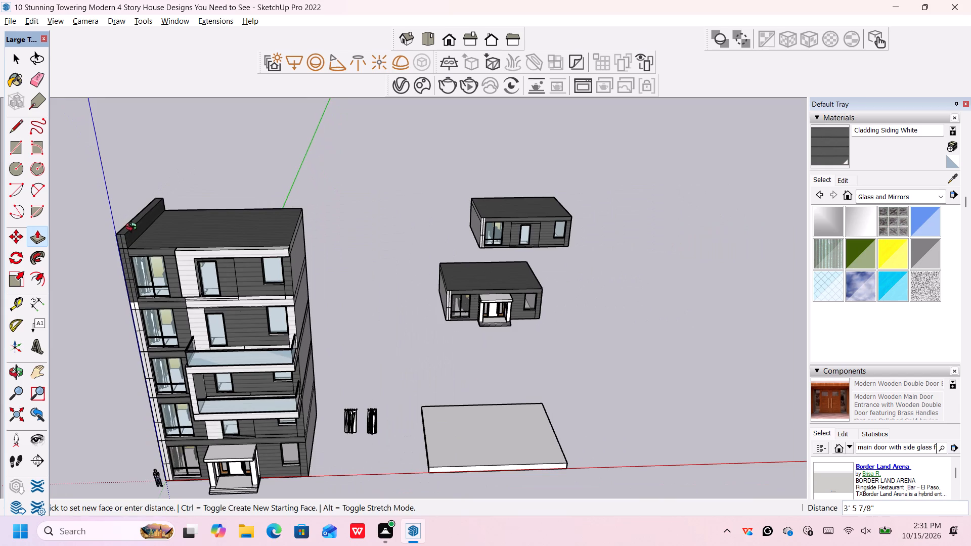
{"action": "middle_click_drag", "start_coordinate": [134, 228], "coordinate": [197, 151]}
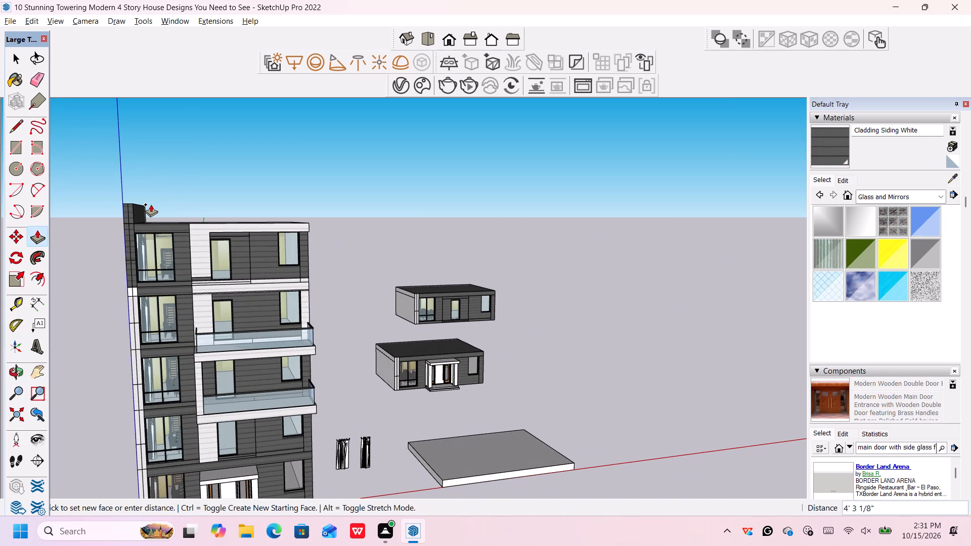
{"action": "type", "text": "2'"}
{"action": "key", "text": "Return"}
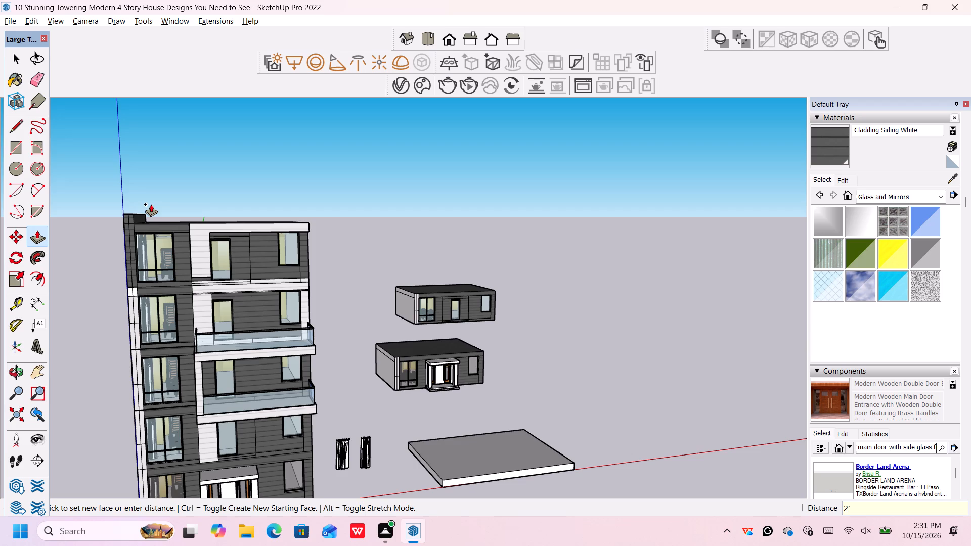
{"action": "scroll", "coordinate": [169, 206], "scroll_direction": "down", "scroll_amount": 6}
{"action": "scroll", "coordinate": [134, 184], "scroll_direction": "up", "scroll_amount": 5}
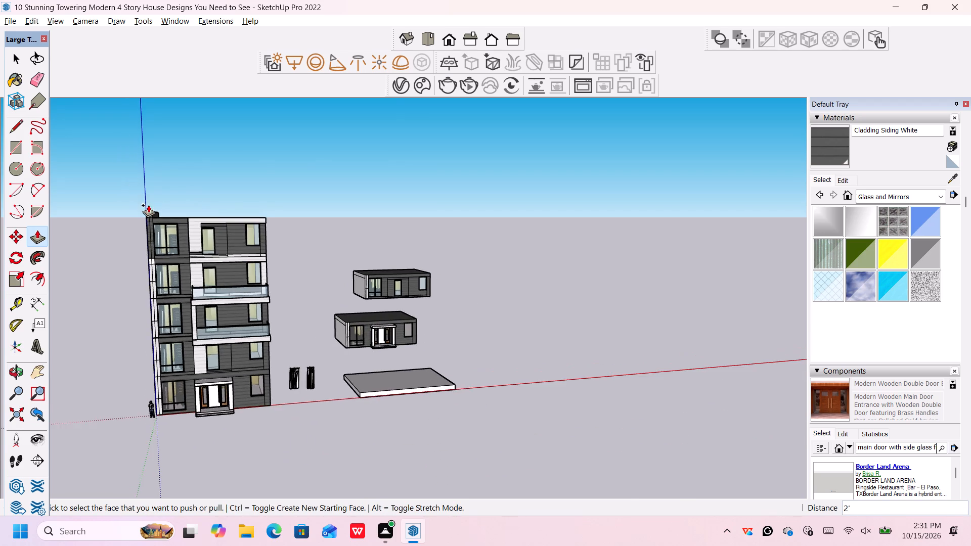
Push/Pull the top face of the parapet along the roof's side edge upward by 1'.
{"action": "scroll", "coordinate": [148, 205], "scroll_direction": "up", "scroll_amount": 5}
{"action": "middle_click_drag", "start_coordinate": [174, 205], "coordinate": [175, 263]}
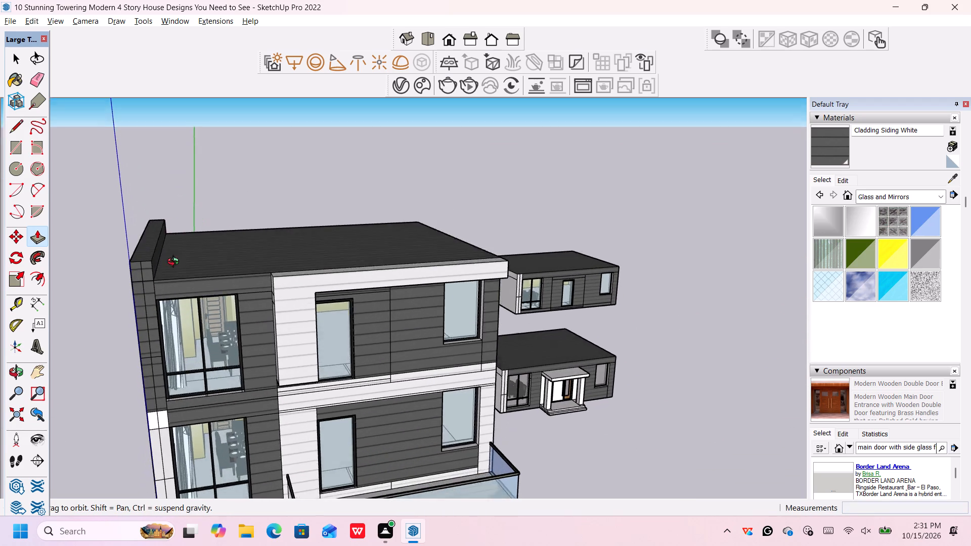
{"action": "middle_click_drag", "start_coordinate": [175, 263], "coordinate": [175, 268]}
{"action": "scroll", "coordinate": [174, 265], "scroll_direction": "up", "scroll_amount": 1}
{"action": "left_click", "coordinate": [148, 254]}
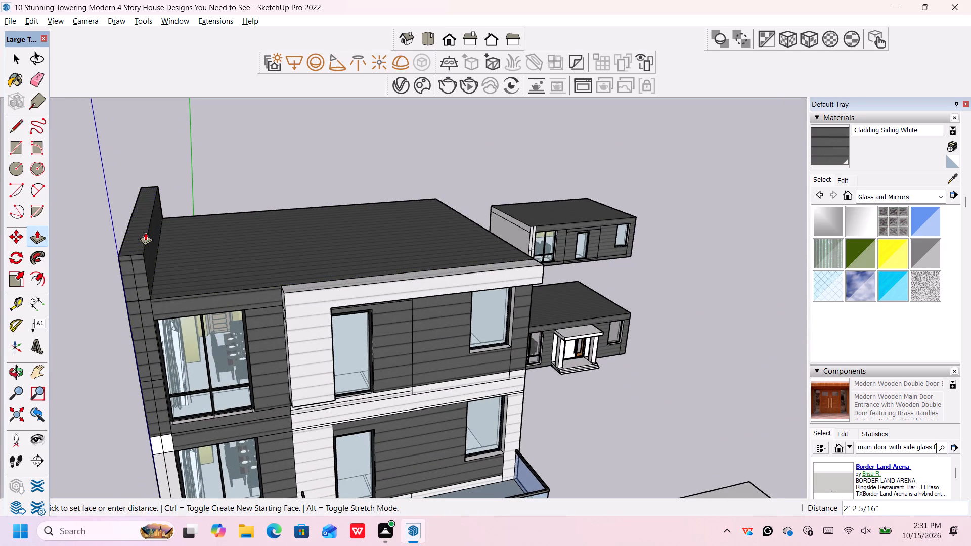
{"action": "scroll", "coordinate": [145, 232], "scroll_direction": "down", "scroll_amount": 10}
{"action": "middle_click_drag", "start_coordinate": [145, 232], "coordinate": [151, 193]}
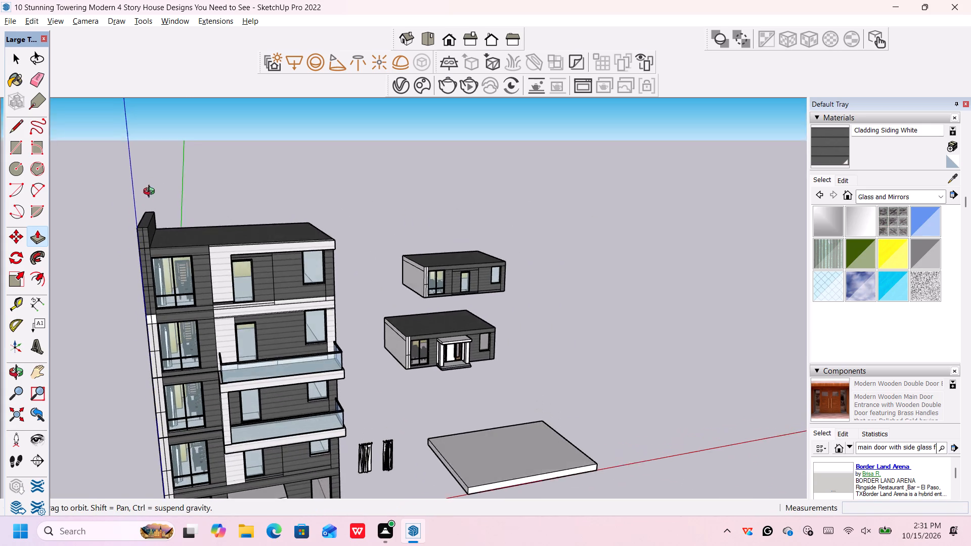
{"action": "middle_click_drag", "start_coordinate": [151, 193], "coordinate": [152, 188]}
{"action": "scroll", "coordinate": [152, 189], "scroll_direction": "down", "scroll_amount": 7}
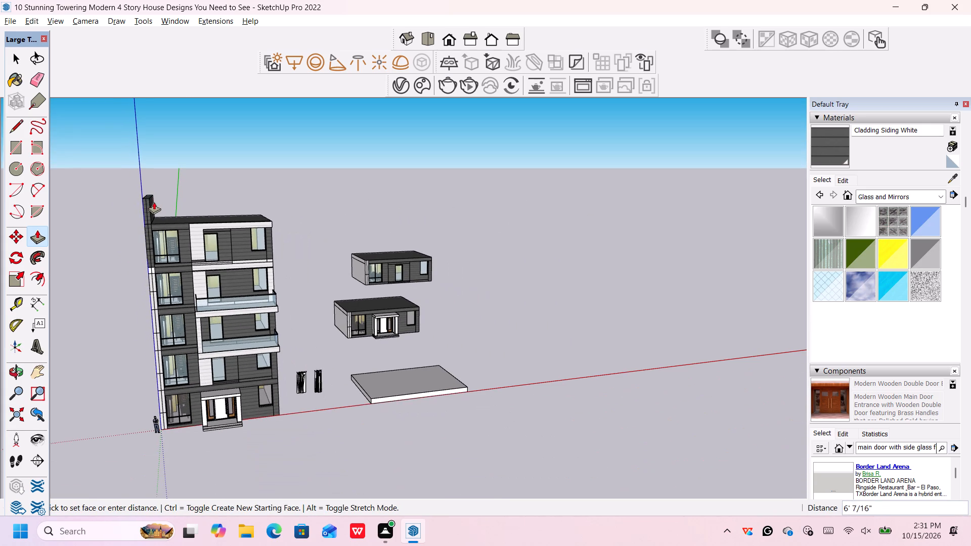
{"action": "type", "text": "1'"}
{"action": "key", "text": "Return"}
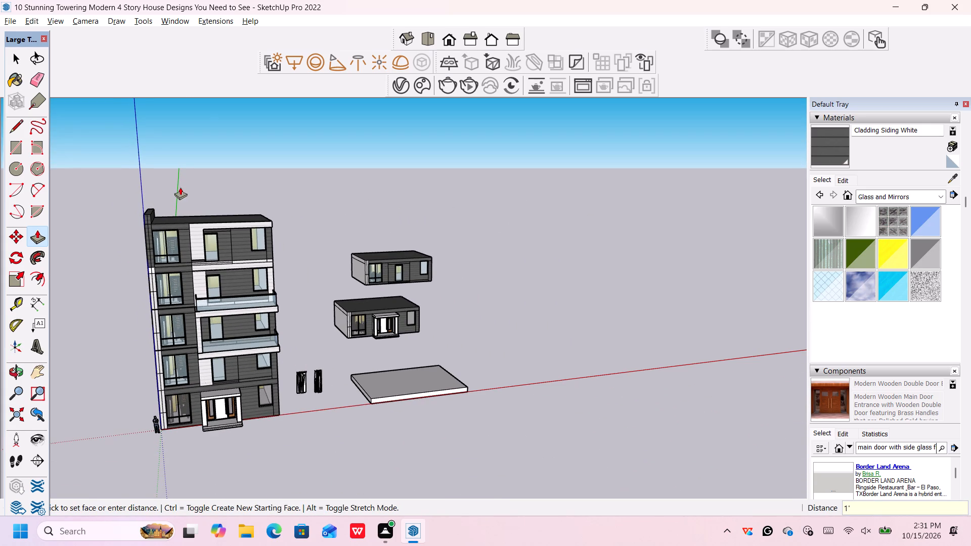
Raise the top of the roof's side parapet by another 1' with Push/Pull.
{"action": "scroll", "coordinate": [242, 237], "scroll_direction": "down", "scroll_amount": 3}
{"action": "middle_click_drag", "start_coordinate": [266, 452], "coordinate": [256, 397]}
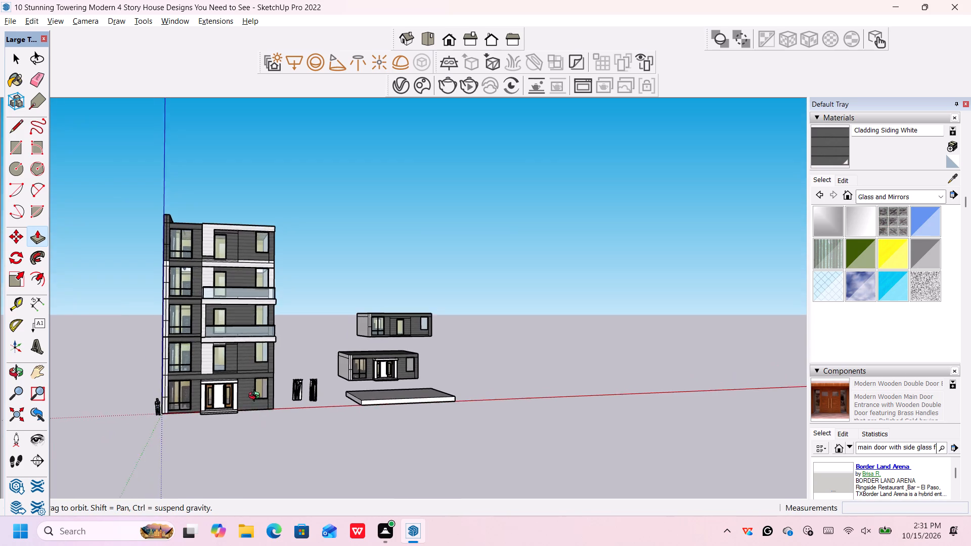
{"action": "middle_click_drag", "start_coordinate": [256, 397], "coordinate": [259, 401]}
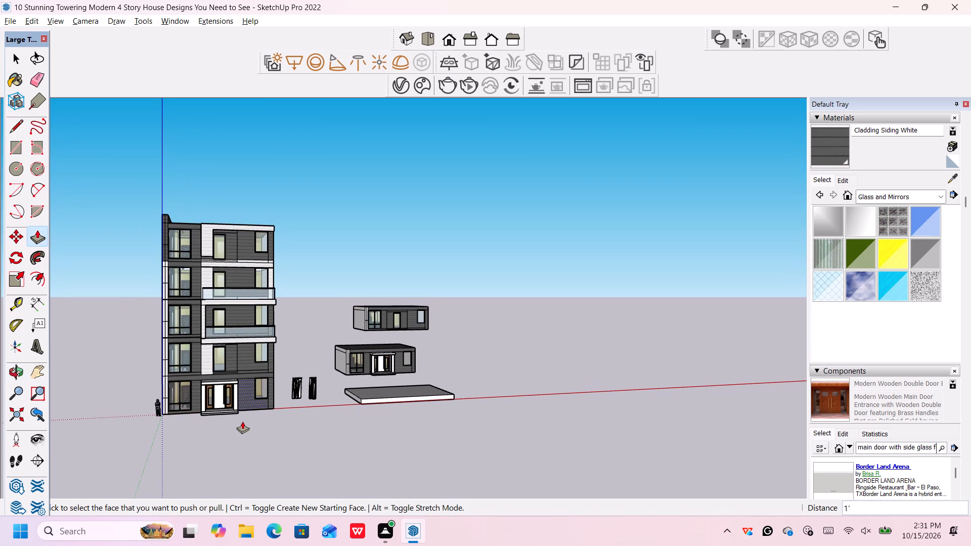
{"action": "scroll", "coordinate": [209, 198], "scroll_direction": "up", "scroll_amount": 3}
{"action": "middle_click_drag", "start_coordinate": [210, 200], "coordinate": [216, 260]}
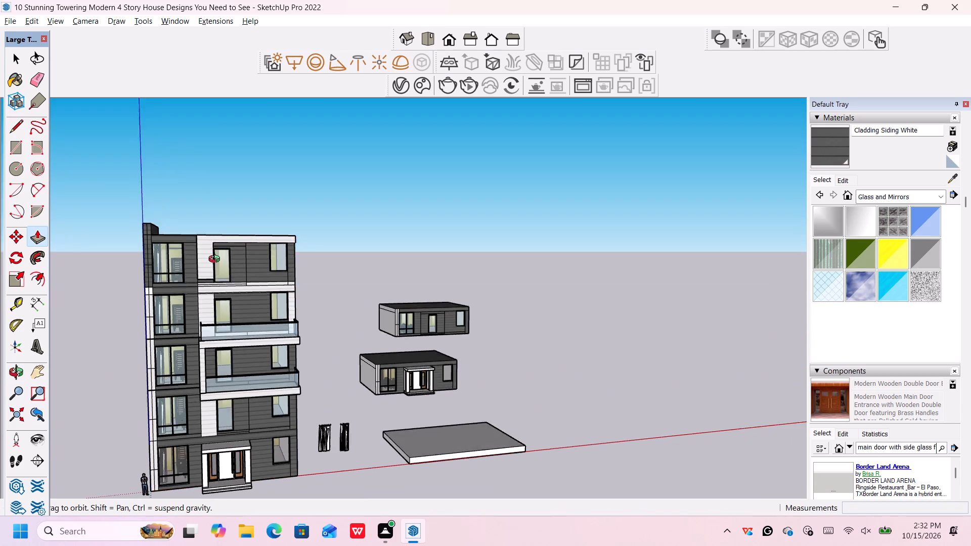
{"action": "middle_click_drag", "start_coordinate": [216, 260], "coordinate": [220, 278]}
{"action": "scroll", "coordinate": [148, 227], "scroll_direction": "up", "scroll_amount": 6}
{"action": "left_click", "coordinate": [134, 236]}
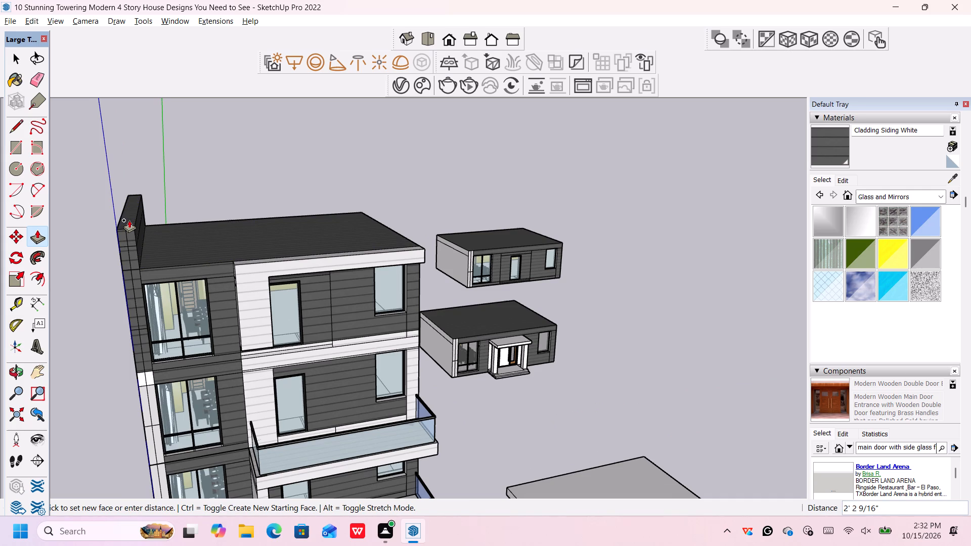
{"action": "type", "text": "1'"}
{"action": "key", "text": "Return"}
{"action": "scroll", "coordinate": [138, 213], "scroll_direction": "down", "scroll_amount": 6}
{"action": "scroll", "coordinate": [176, 200], "scroll_direction": "down", "scroll_amount": 6}
{"action": "scroll", "coordinate": [246, 430], "scroll_direction": "down", "scroll_amount": 2}
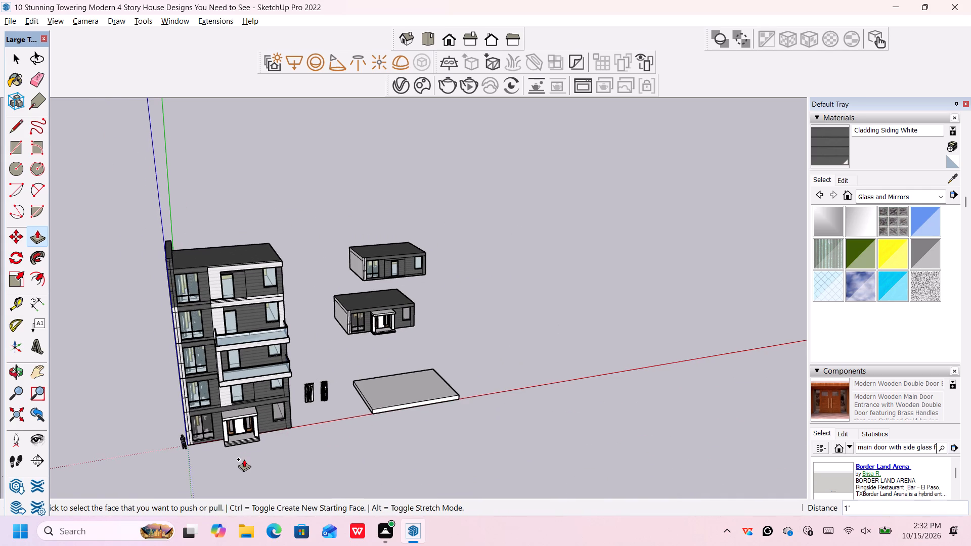
{"action": "middle_click_drag", "start_coordinate": [244, 459], "coordinate": [224, 401]}
{"action": "scroll", "coordinate": [225, 399], "scroll_direction": "up", "scroll_amount": 4}
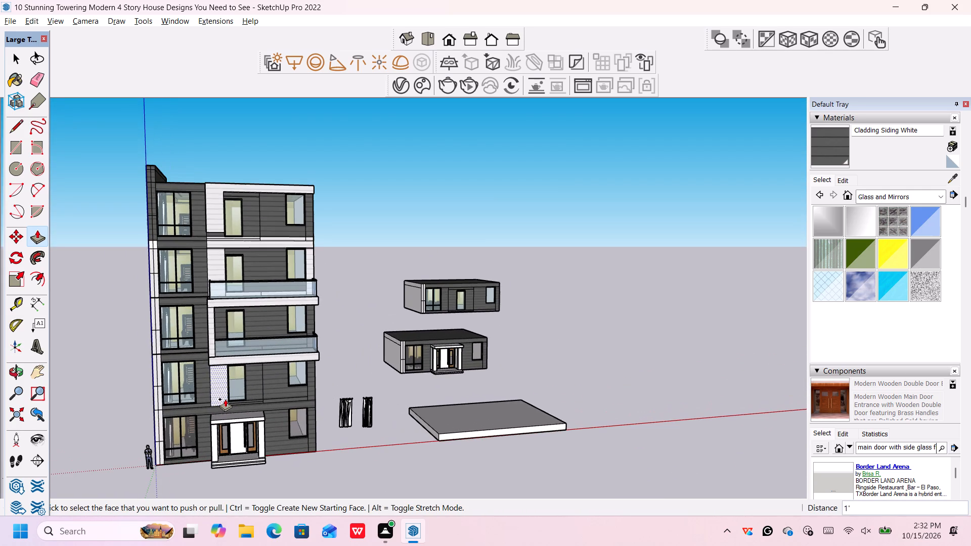
{"action": "key", "text": "Escape"}
{"action": "key", "text": "space"}
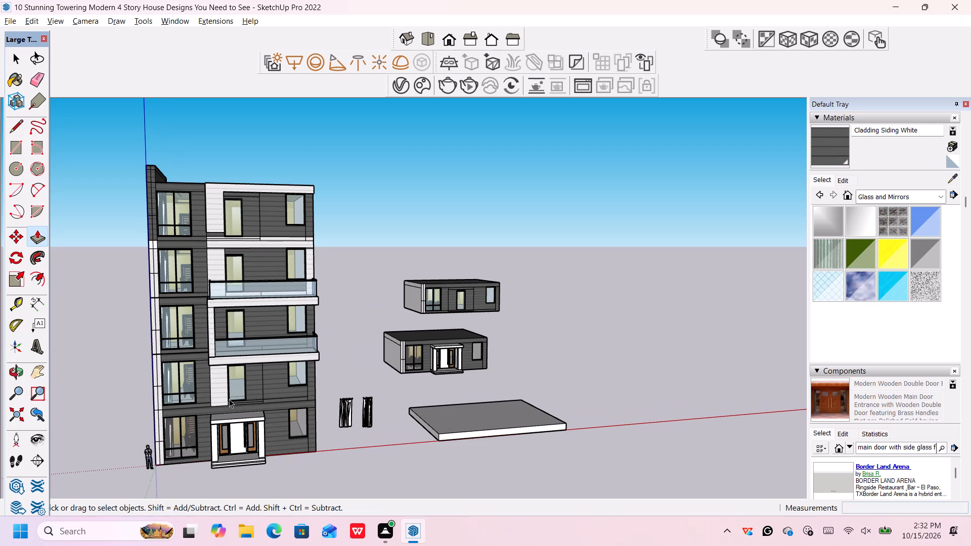
Delete the two loose dark panel-like objects standing beside the building.
{"action": "scroll", "coordinate": [329, 312], "scroll_direction": "down", "scroll_amount": 3}
{"action": "middle_click_drag", "start_coordinate": [328, 313], "coordinate": [256, 298]}
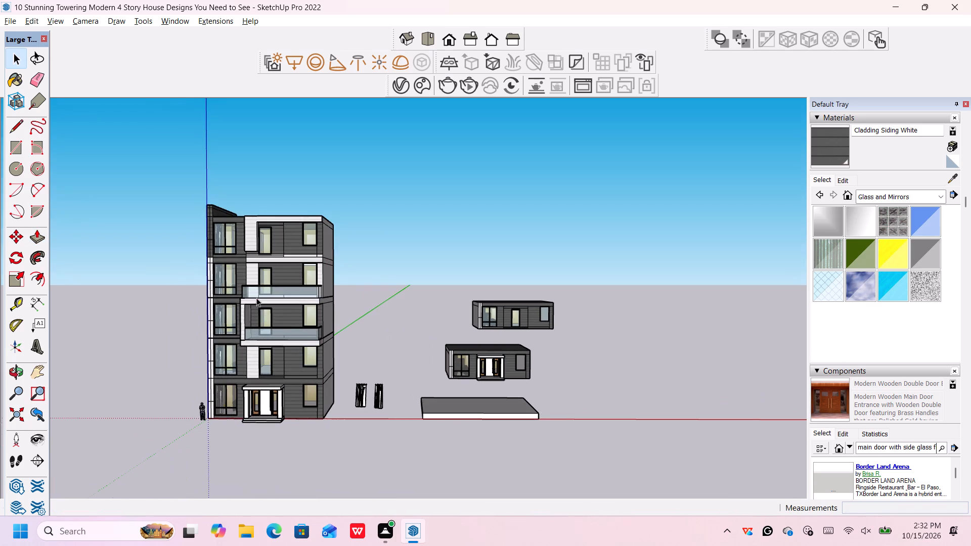
{"action": "left_click_drag", "start_coordinate": [404, 339], "coordinate": [357, 428]}
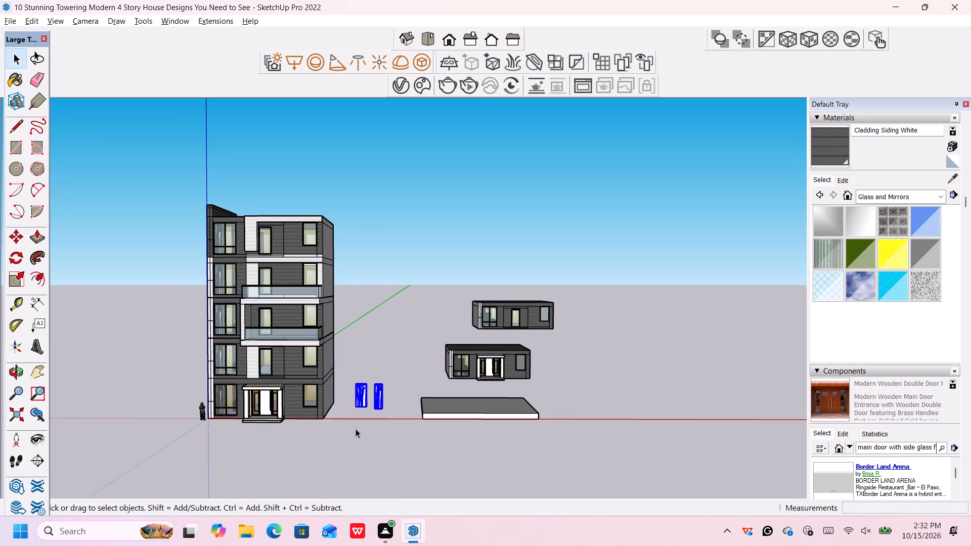
{"action": "key", "text": "Delete"}
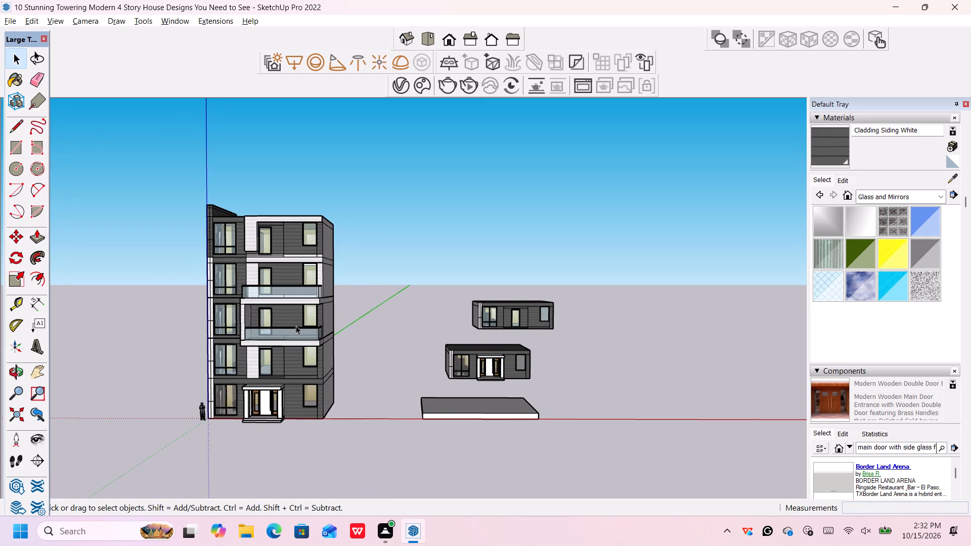
Delete the scale figure standing at the building's front corner near the origin.
{"action": "scroll", "coordinate": [296, 327], "scroll_direction": "down", "scroll_amount": 2}
{"action": "scroll", "coordinate": [300, 372], "scroll_direction": "up", "scroll_amount": 4}
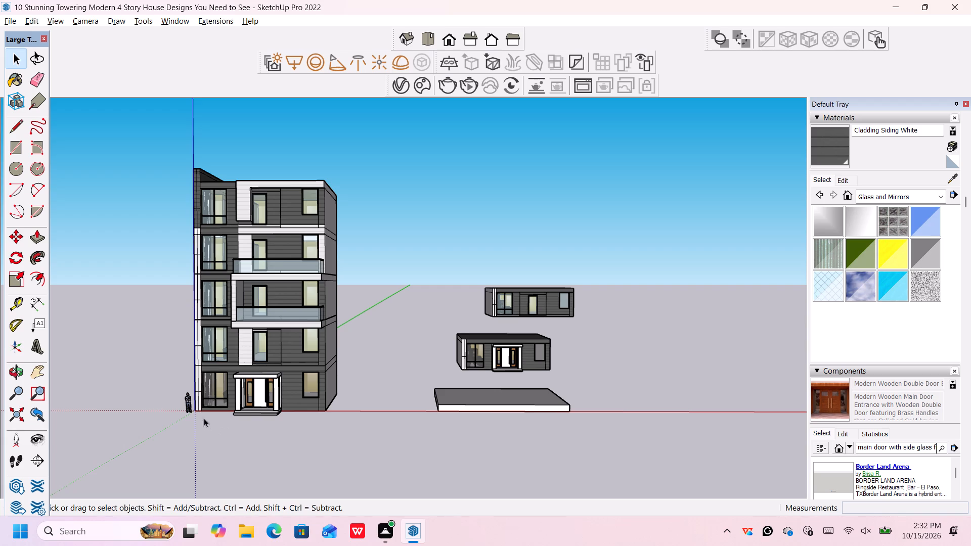
{"action": "left_click", "coordinate": [188, 401]}
{"action": "key", "text": "Delete"}
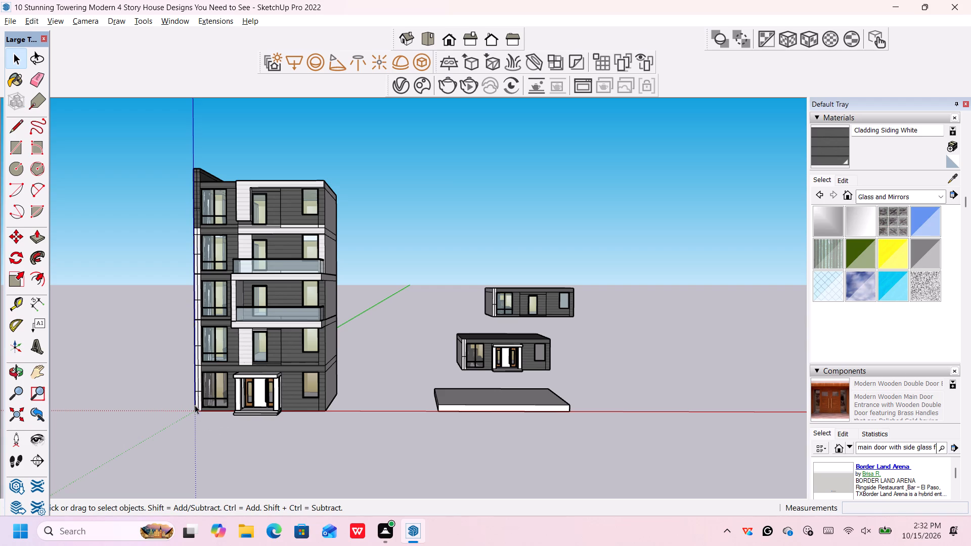
Delete the two spare single-storey house copies and the separate slab beside the building.
{"action": "left_click_drag", "start_coordinate": [601, 250], "coordinate": [461, 426]}
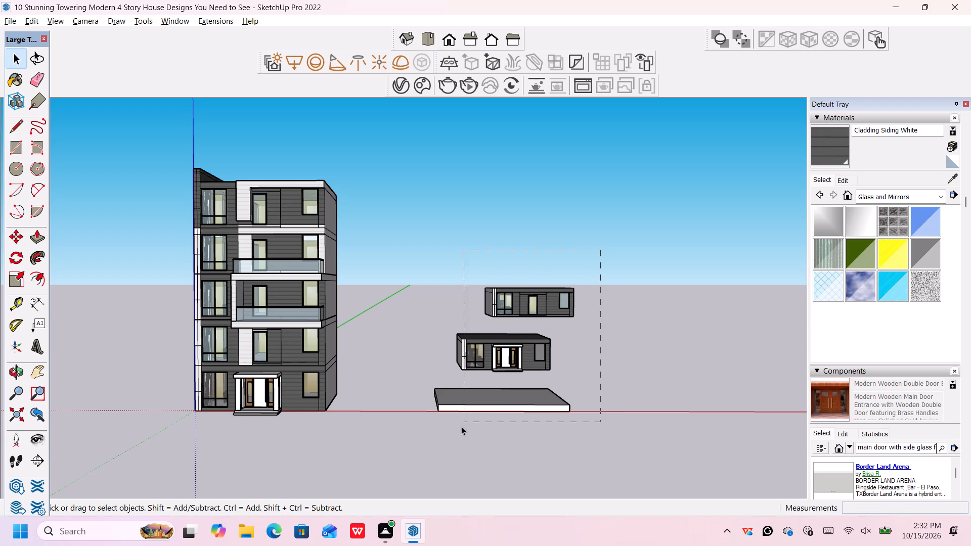
{"action": "left_click_drag", "start_coordinate": [461, 426], "coordinate": [433, 446]}
{"action": "left_click_drag", "start_coordinate": [433, 446], "coordinate": [432, 446]}
{"action": "key", "text": "Delete"}
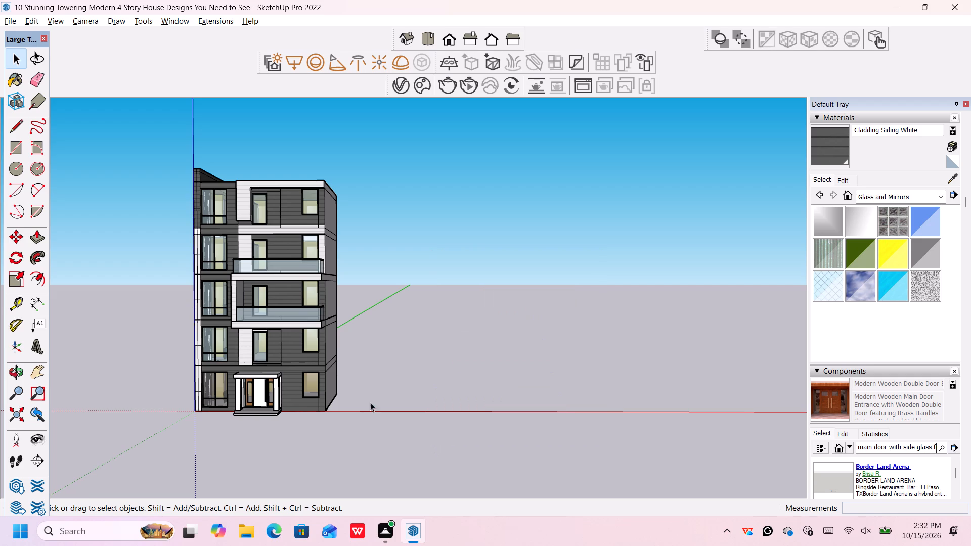
Examine the building's front facade and balconies from several angles.
{"action": "scroll", "coordinate": [270, 233], "scroll_direction": "up", "scroll_amount": 4}
{"action": "scroll", "coordinate": [274, 228], "scroll_direction": "down", "scroll_amount": 5}
{"action": "scroll", "coordinate": [256, 344], "scroll_direction": "up", "scroll_amount": 2}
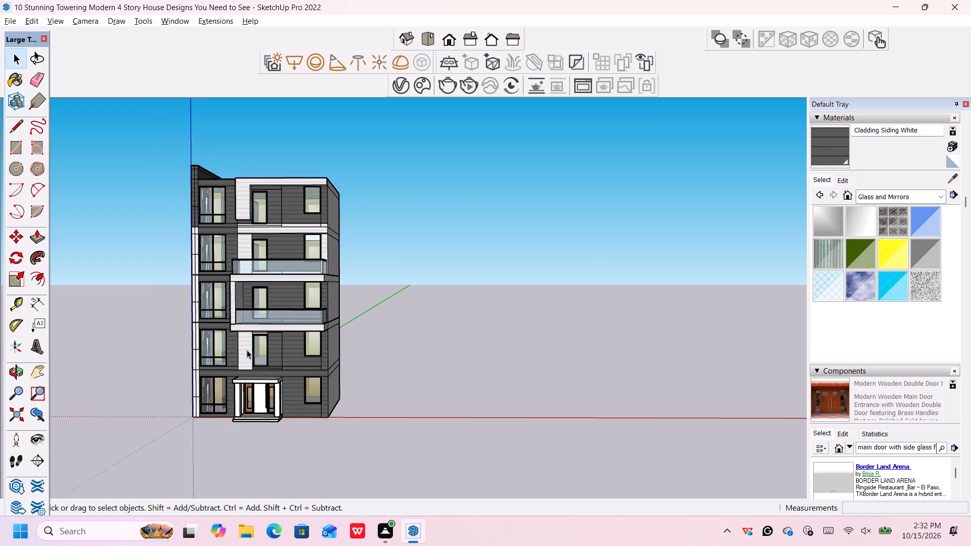
{"action": "scroll", "coordinate": [247, 350], "scroll_direction": "up", "scroll_amount": 2}
{"action": "scroll", "coordinate": [239, 356], "scroll_direction": "down", "scroll_amount": 2}
{"action": "middle_click_drag", "start_coordinate": [157, 342], "coordinate": [157, 343]}
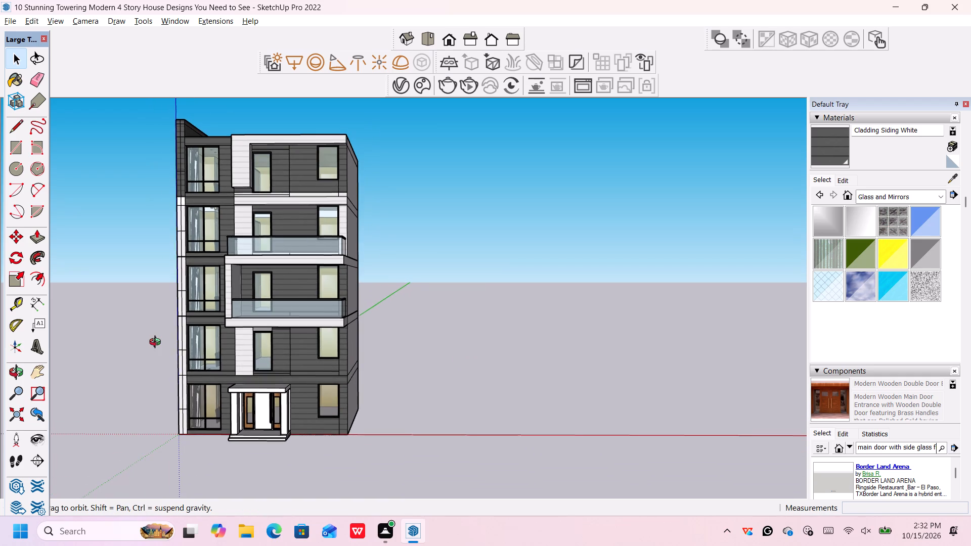
{"action": "middle_click_drag", "start_coordinate": [157, 343], "coordinate": [269, 370]}
{"action": "scroll", "coordinate": [269, 368], "scroll_direction": "up", "scroll_amount": 1}
{"action": "middle_click_drag", "start_coordinate": [272, 383], "coordinate": [278, 358]}
{"action": "scroll", "coordinate": [281, 351], "scroll_direction": "up", "scroll_amount": 1}
{"action": "scroll", "coordinate": [282, 351], "scroll_direction": "down", "scroll_amount": 1}
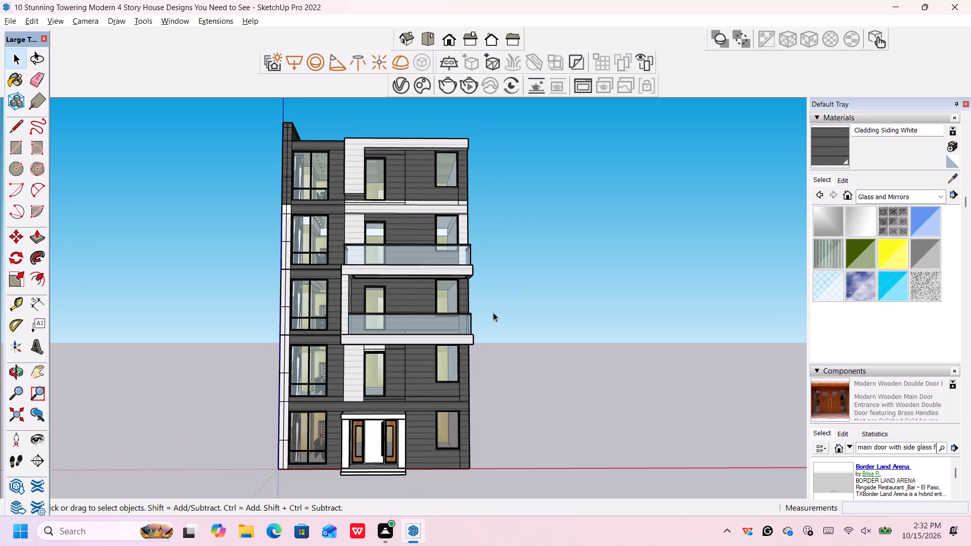
{"action": "middle_click_drag", "start_coordinate": [498, 331], "coordinate": [517, 332]}
{"action": "middle_click", "coordinate": [517, 332]}
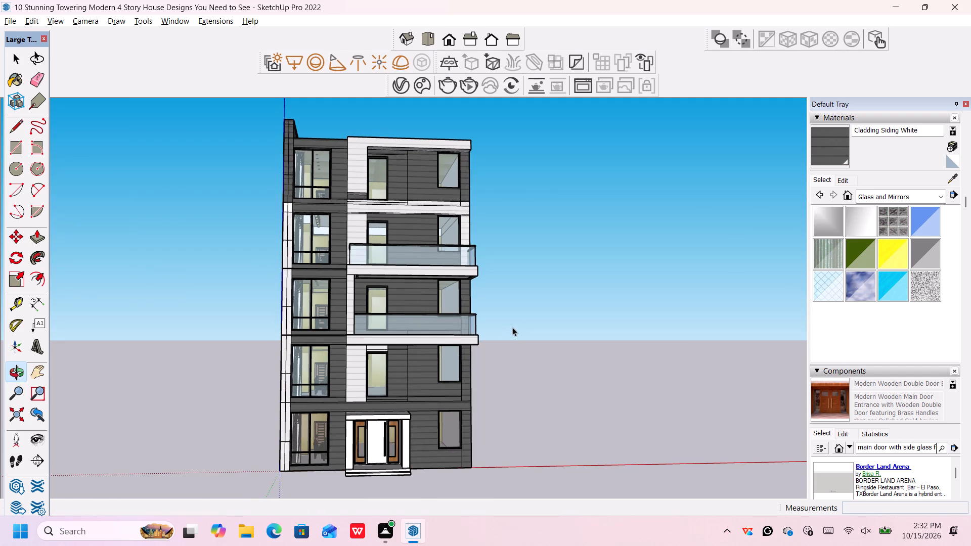
{"action": "scroll", "coordinate": [512, 326], "scroll_direction": "up", "scroll_amount": 2}
{"action": "middle_click_drag", "start_coordinate": [512, 328], "coordinate": [502, 325]}
{"action": "scroll", "coordinate": [508, 328], "scroll_direction": "down", "scroll_amount": 1}
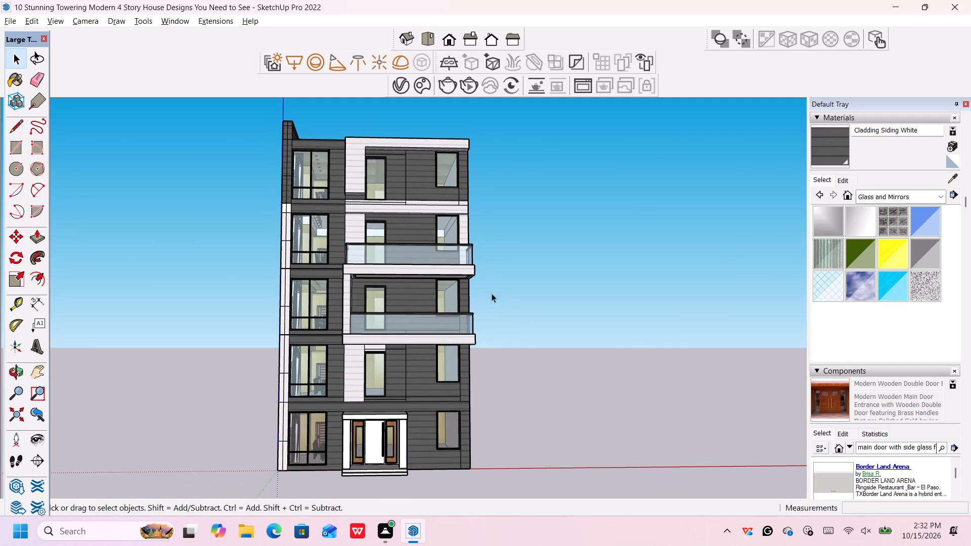
Print the standard front view with Microsoft Print to PDF, saving it as 10 Stunning Towering Modern 4 Story House Designs You Need to See.
{"action": "left_click", "coordinate": [449, 37]}
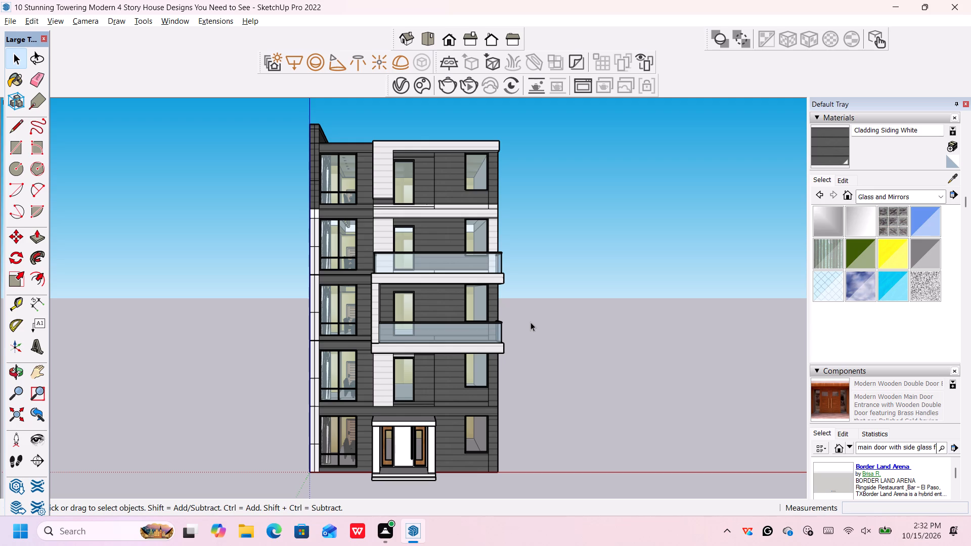
{"action": "scroll", "coordinate": [533, 312], "scroll_direction": "up", "scroll_amount": 1}
{"action": "scroll", "coordinate": [533, 312], "scroll_direction": "down", "scroll_amount": 1}
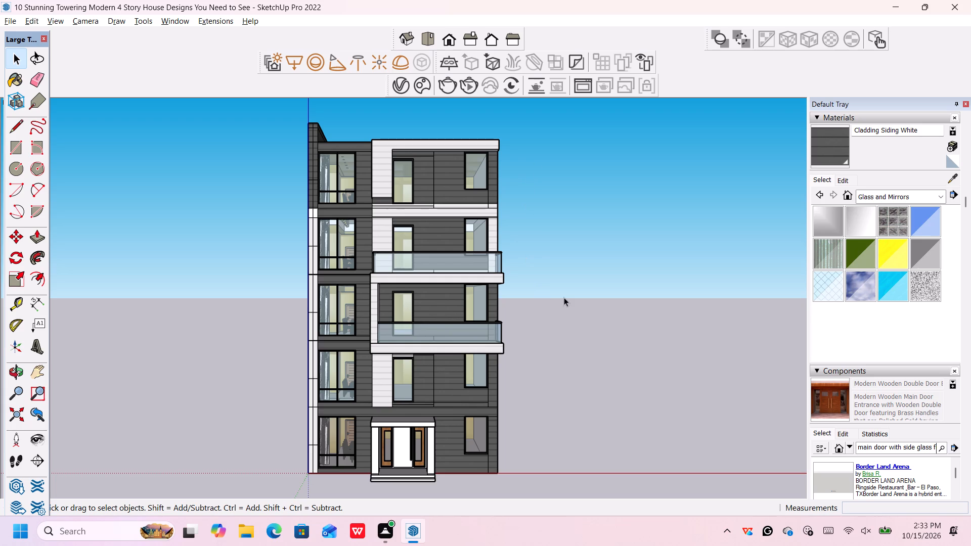
{"action": "key", "text": "ctrl+p"}
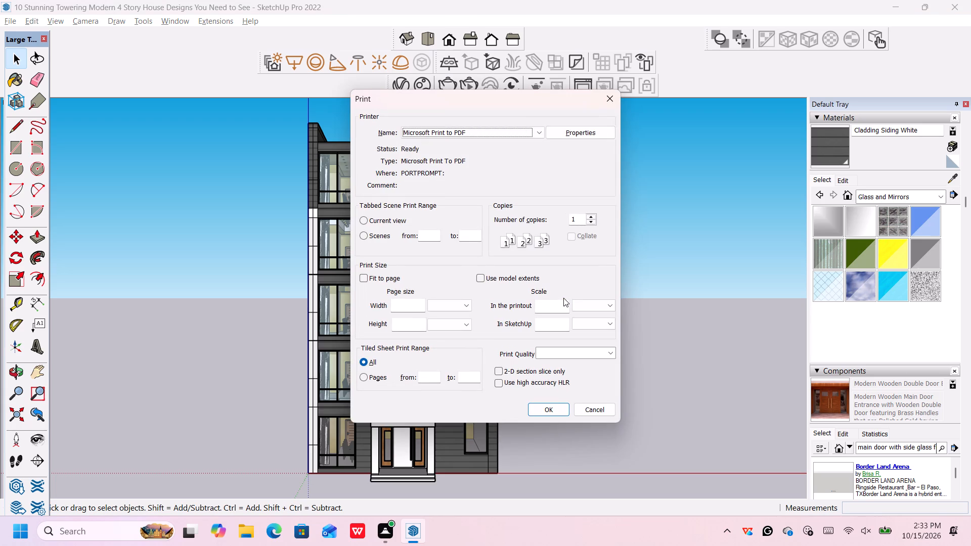
{"action": "left_click", "coordinate": [543, 410]}
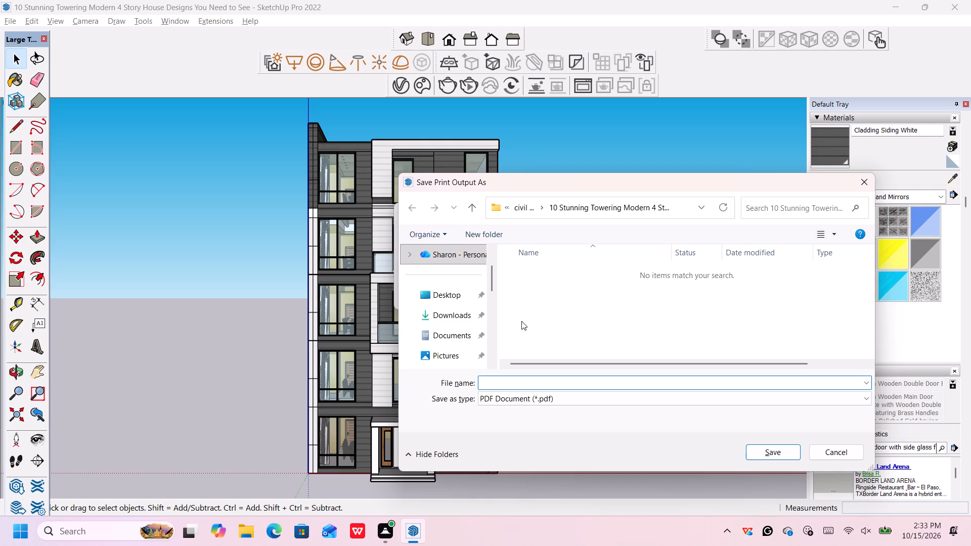
{"action": "key", "text": "1"}
{"action": "left_click", "coordinate": [540, 394]}
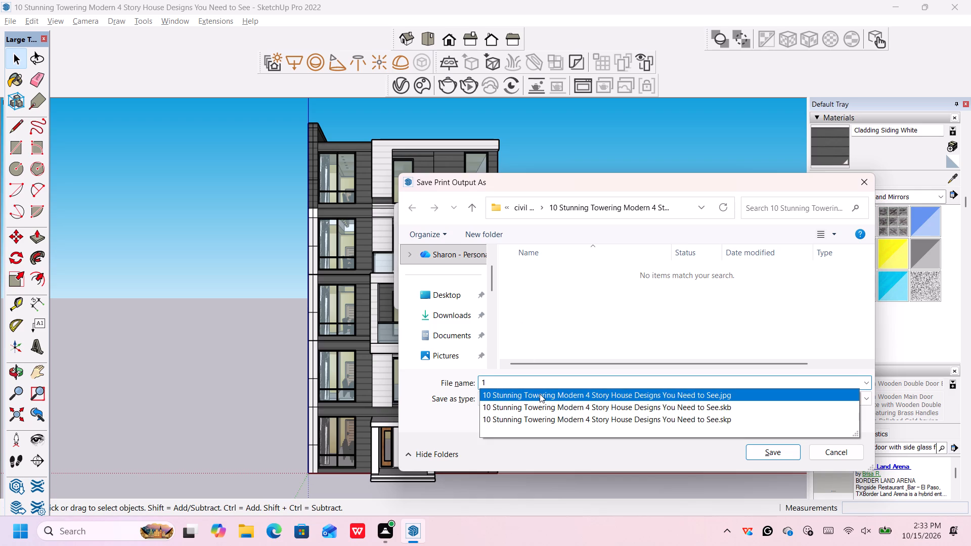
{"action": "left_click", "coordinate": [737, 382]}
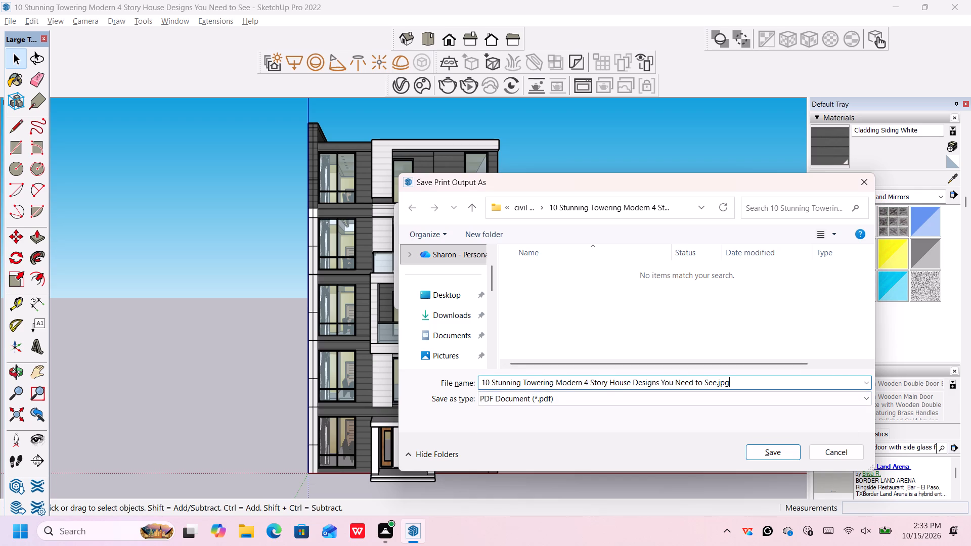
{"action": "key", "text": "BackSpace"}
{"action": "key", "text": "BackSpace"}
{"action": "key", "text": "BackSpace"}
{"action": "key", "text": "BackSpace"}
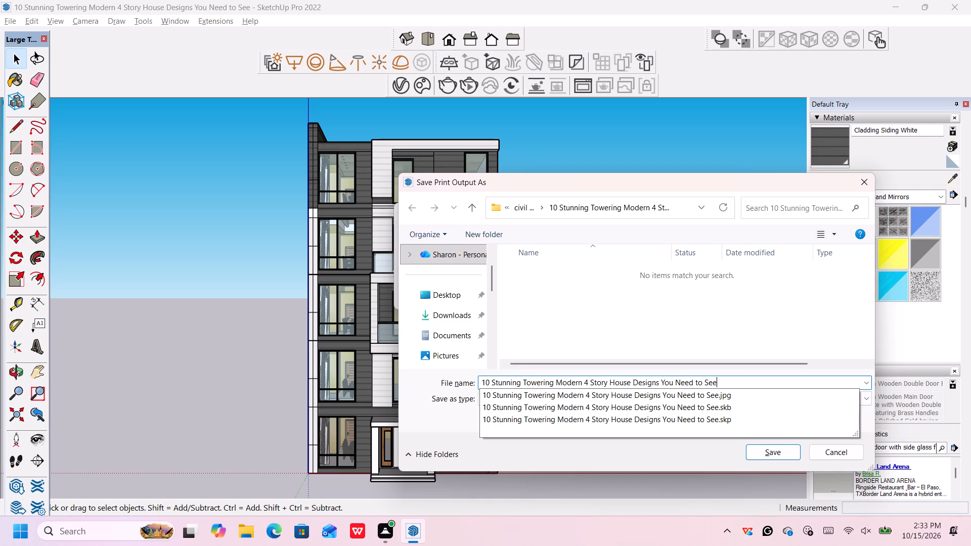
{"action": "left_click", "coordinate": [741, 321]}
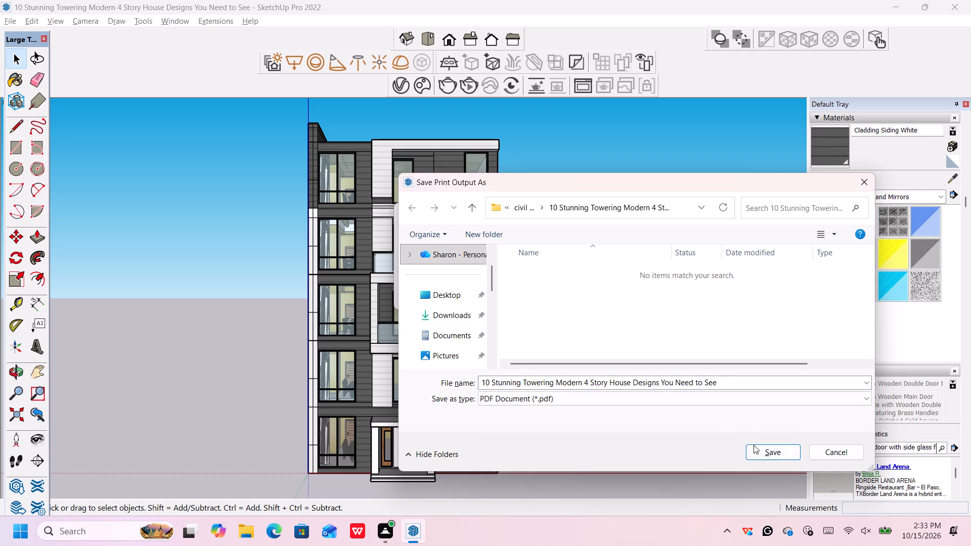
{"action": "left_click", "coordinate": [756, 447]}
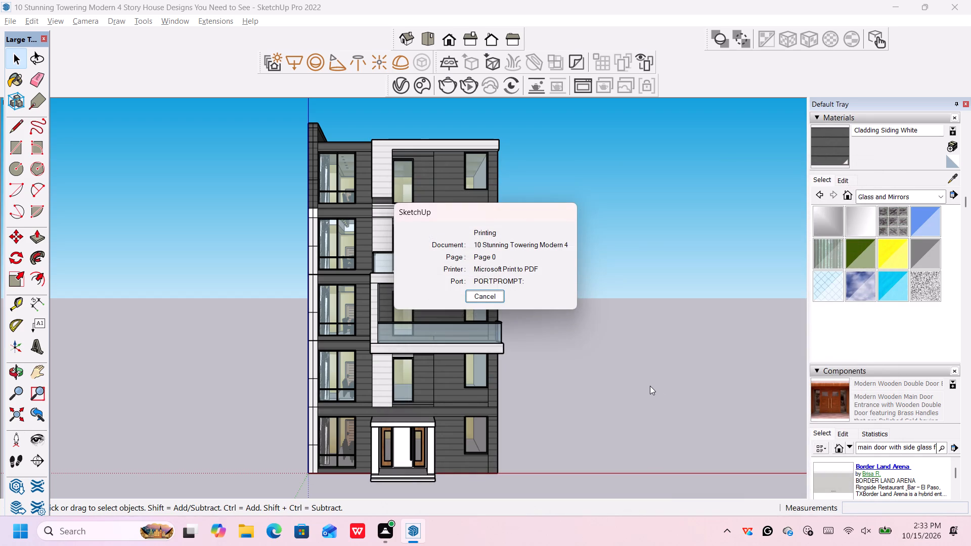
Switch to File Explorer.
{"action": "left_click", "coordinate": [244, 532]}
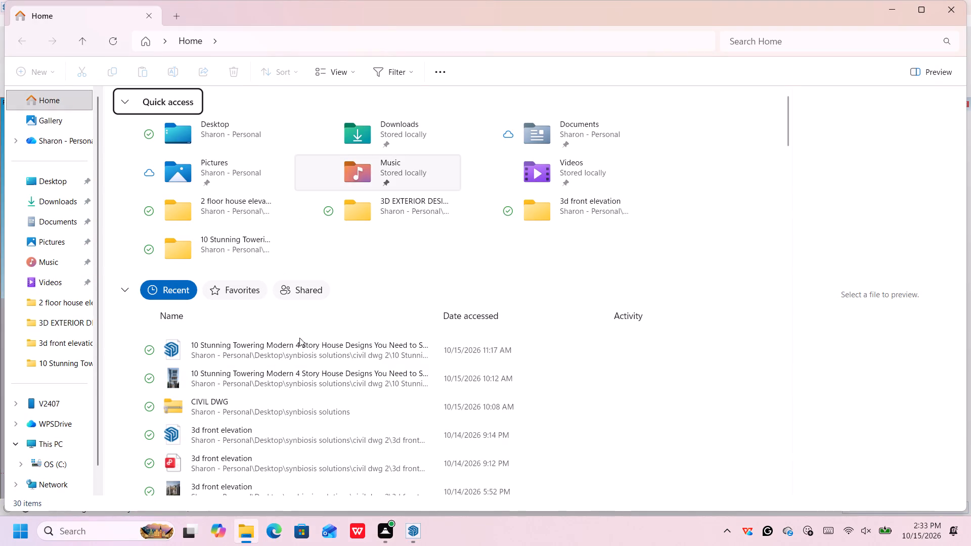